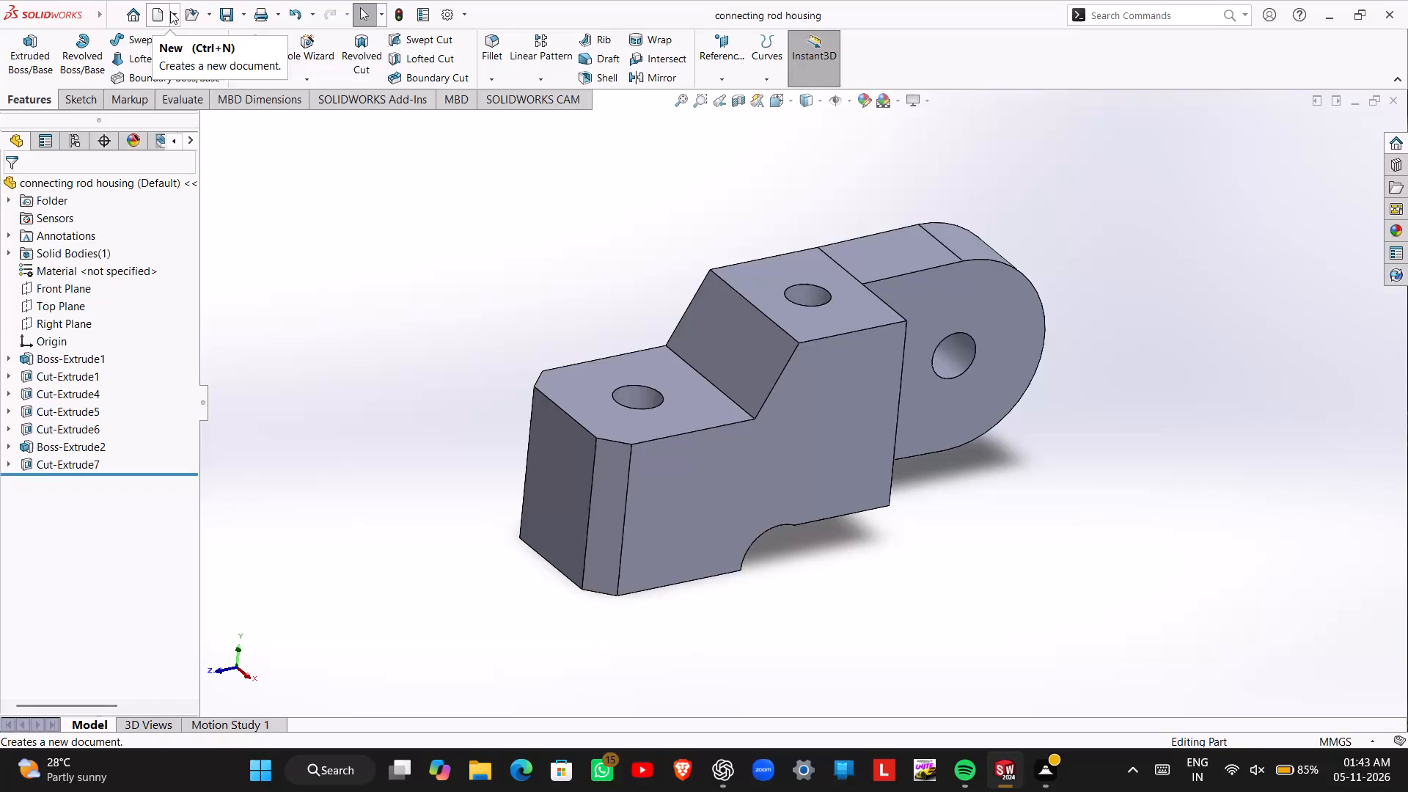
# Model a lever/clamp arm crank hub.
# Create a new part document.
pyautogui.click(161, 15)
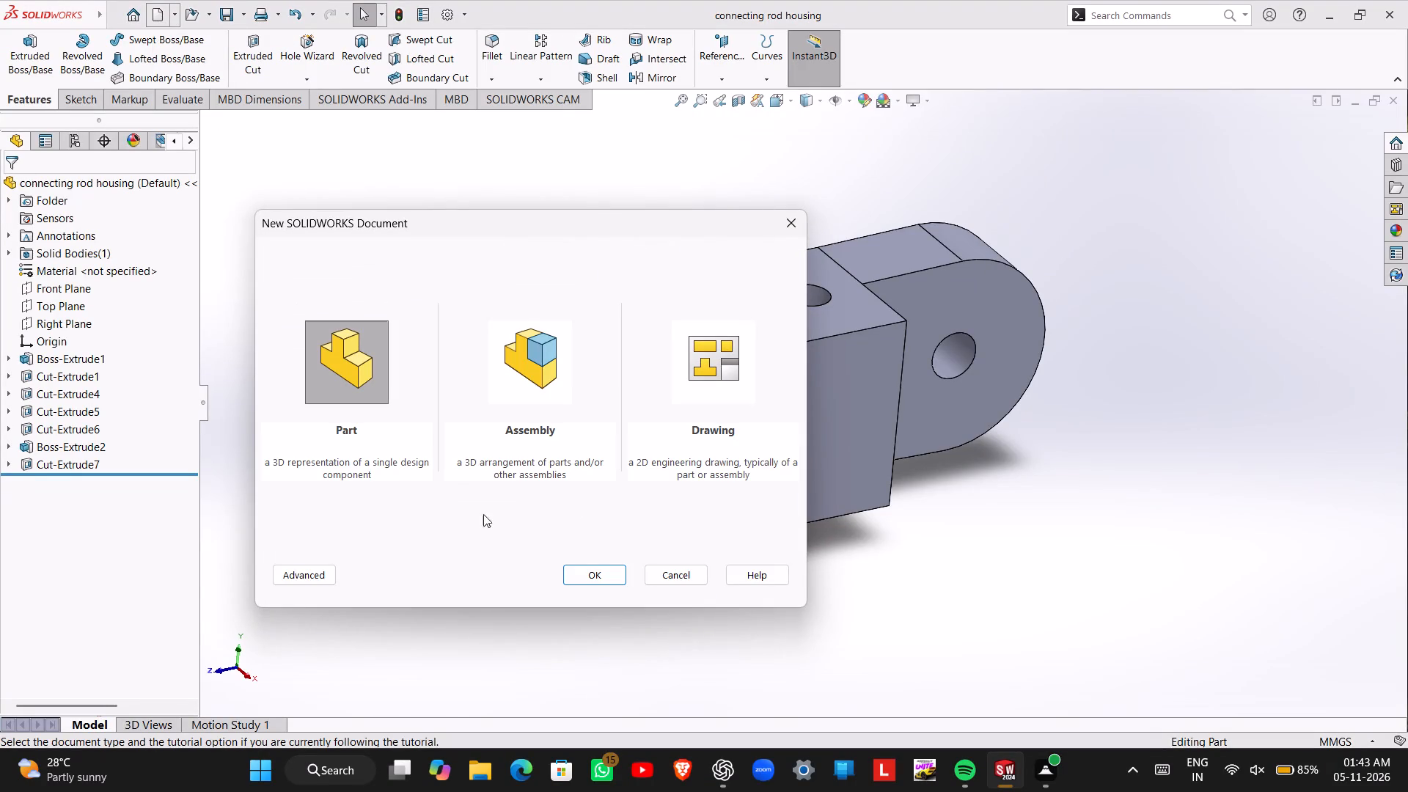
pyautogui.click(586, 576)
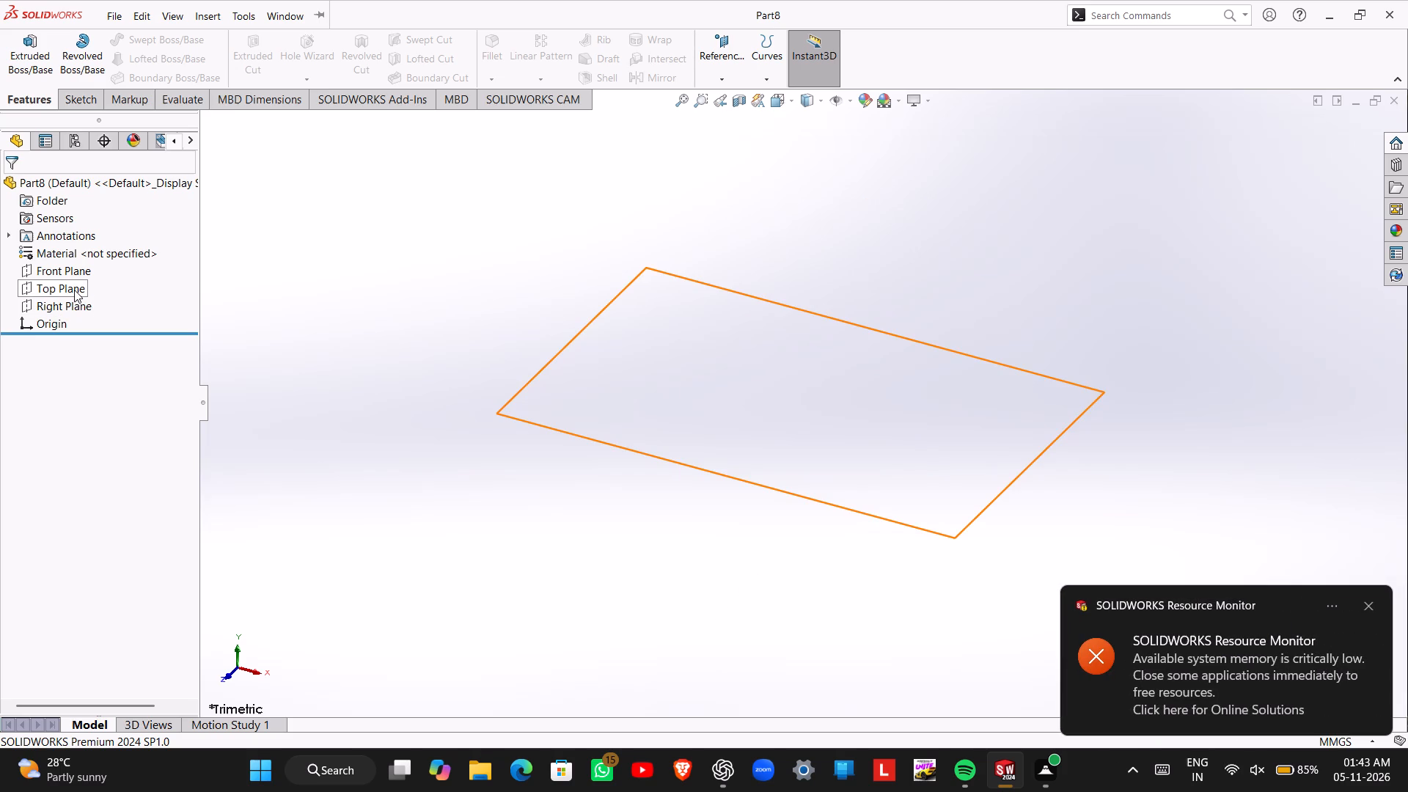
# Sketch two concentric circles centred on the origin on the Right Plane, with radii of about 45 mm and 26 mm.
pyautogui.click(76, 307)
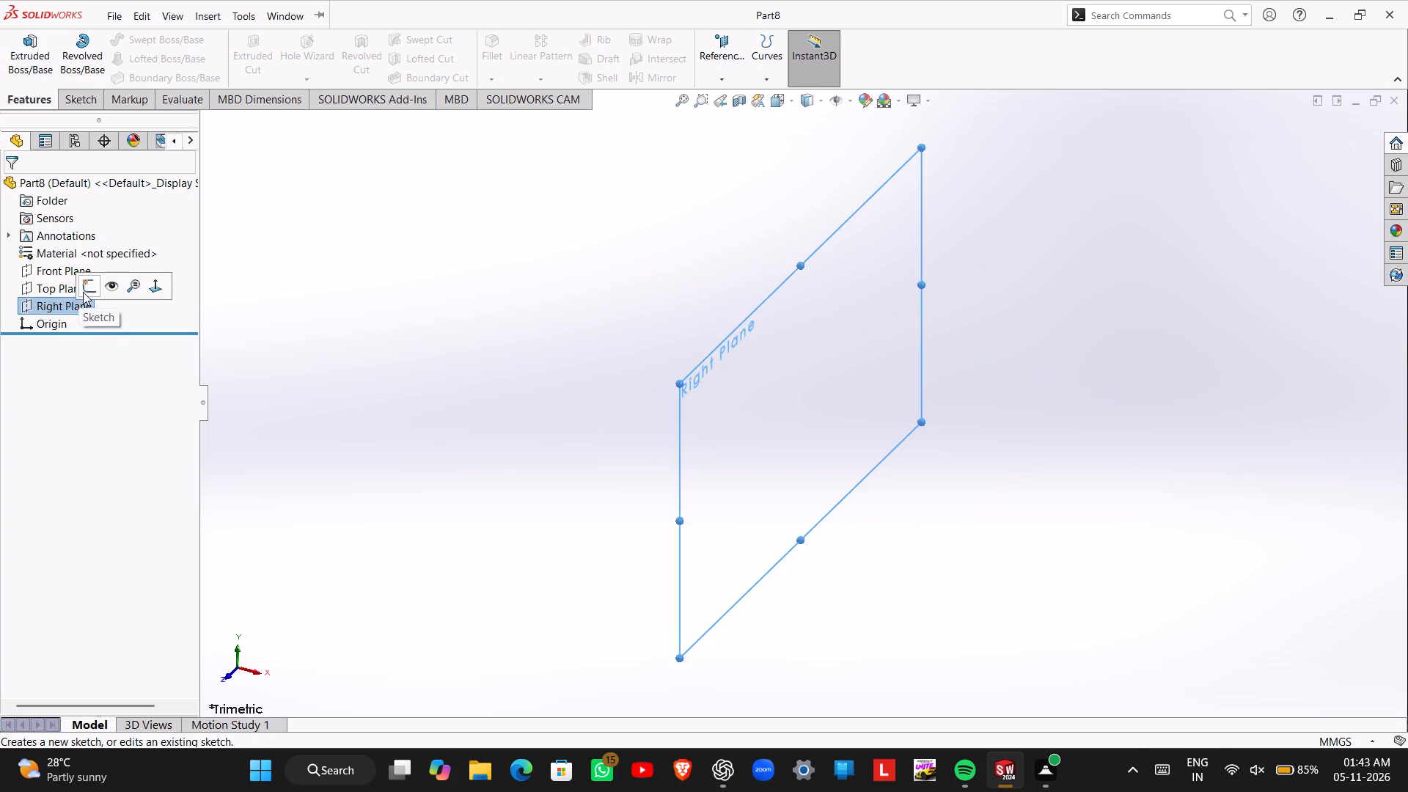
pyautogui.click(83, 292)
pyautogui.click(133, 34)
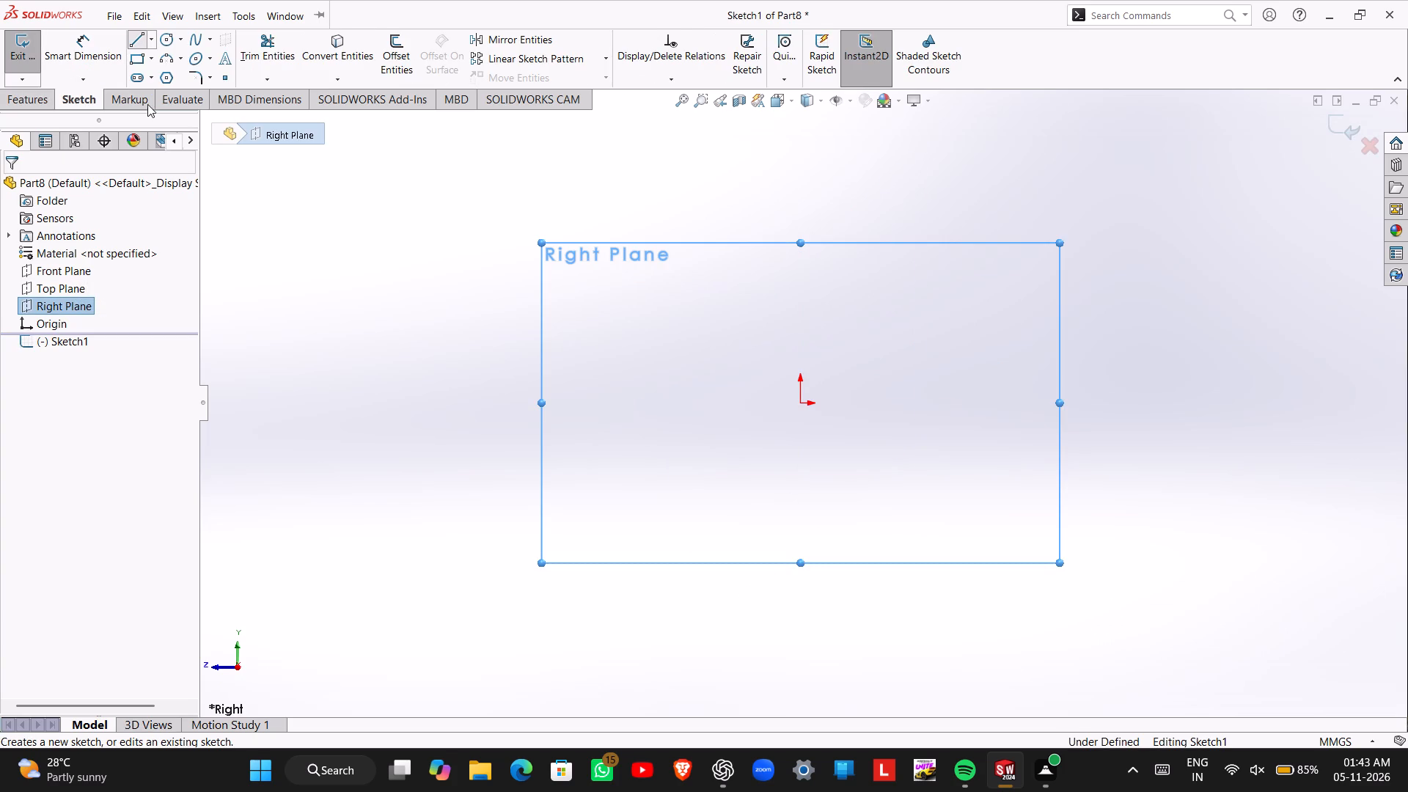
pyautogui.click(755, 439)
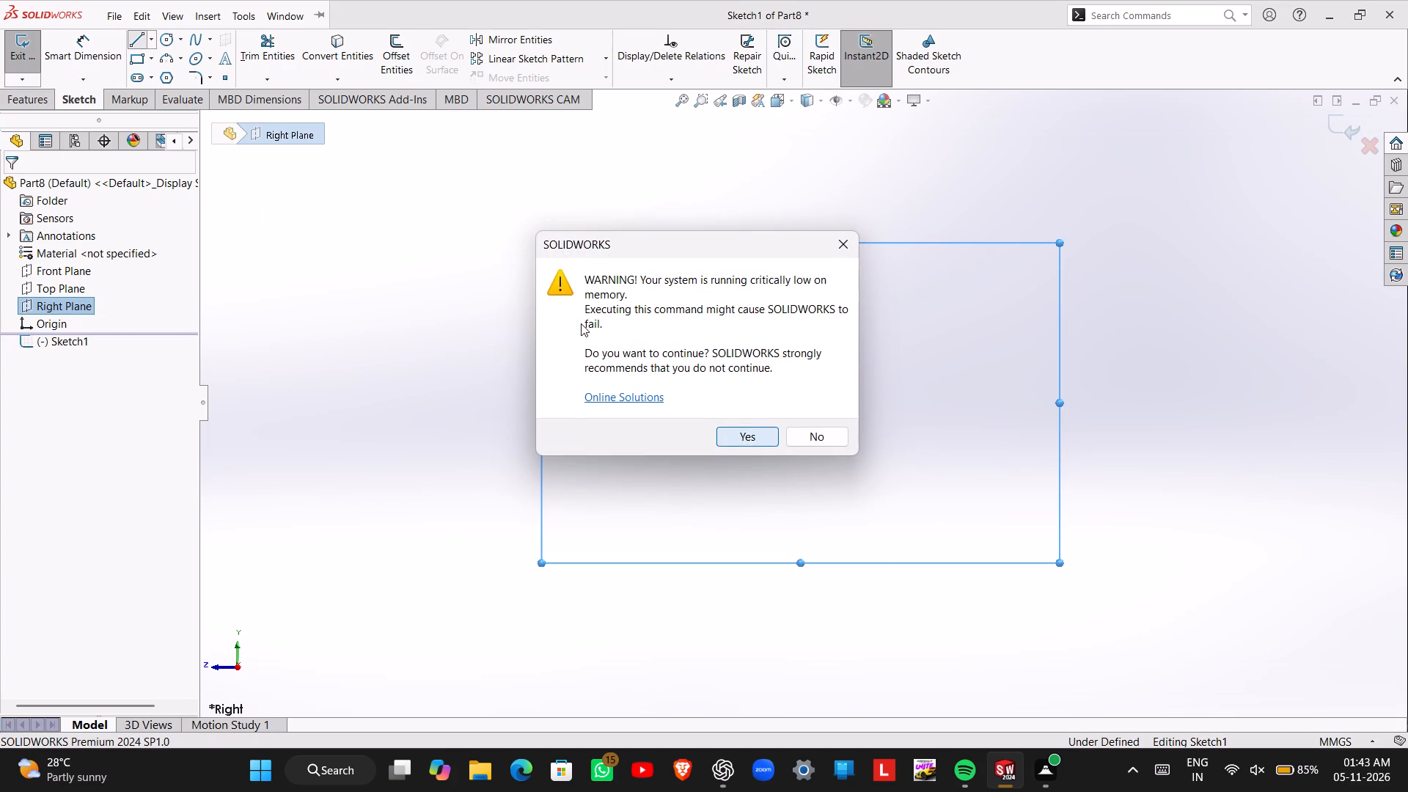
pyautogui.press('Escape')
pyautogui.click(168, 34)
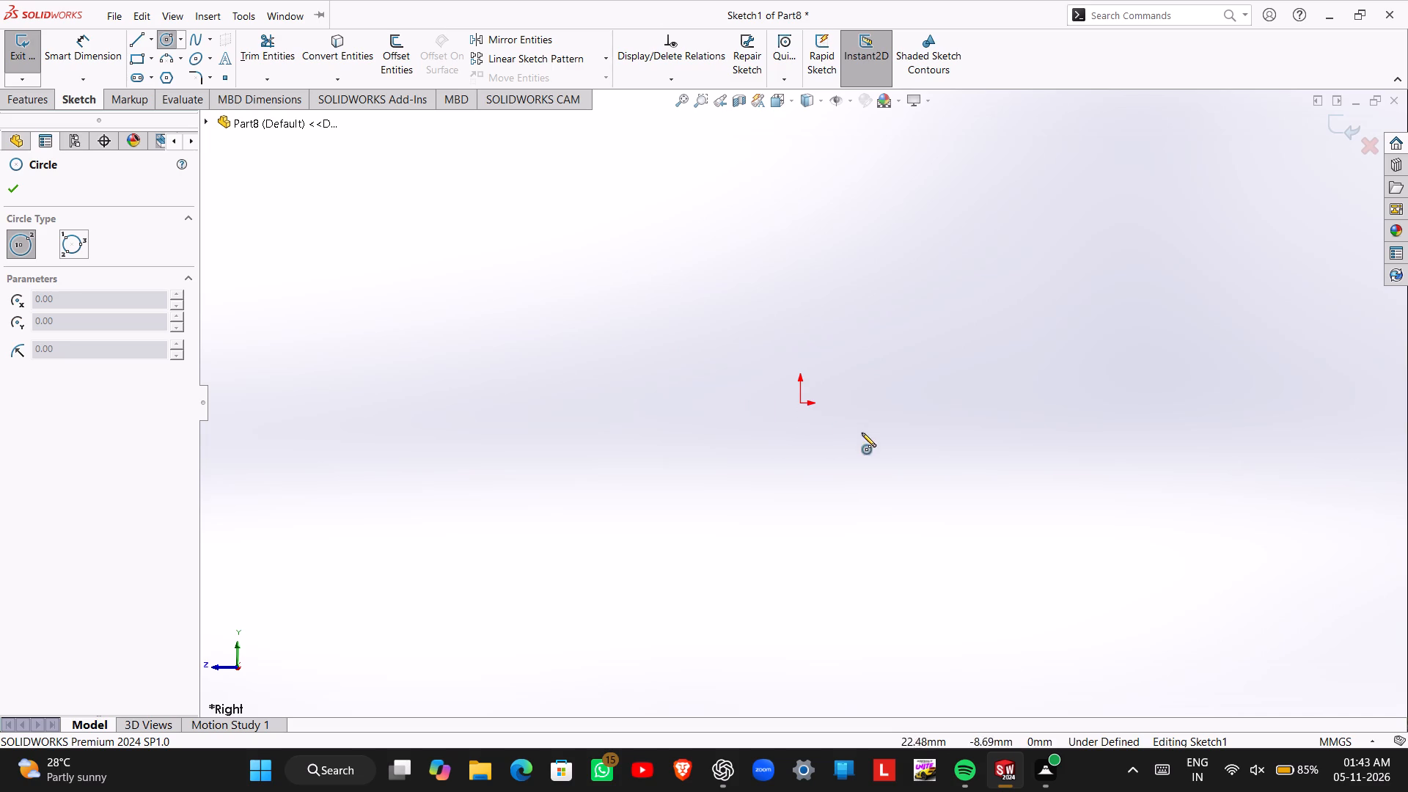
pyautogui.click(800, 402)
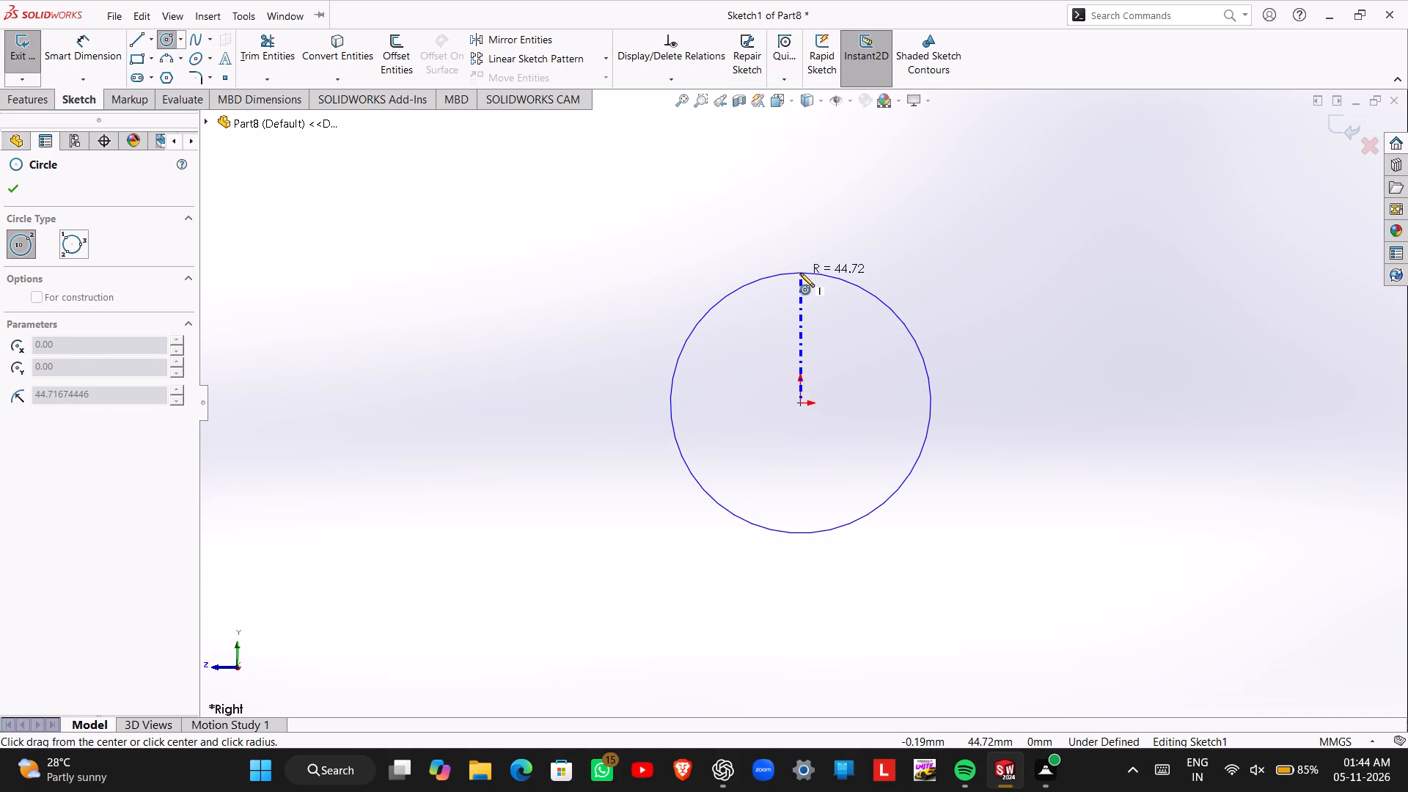
pyautogui.click(800, 273)
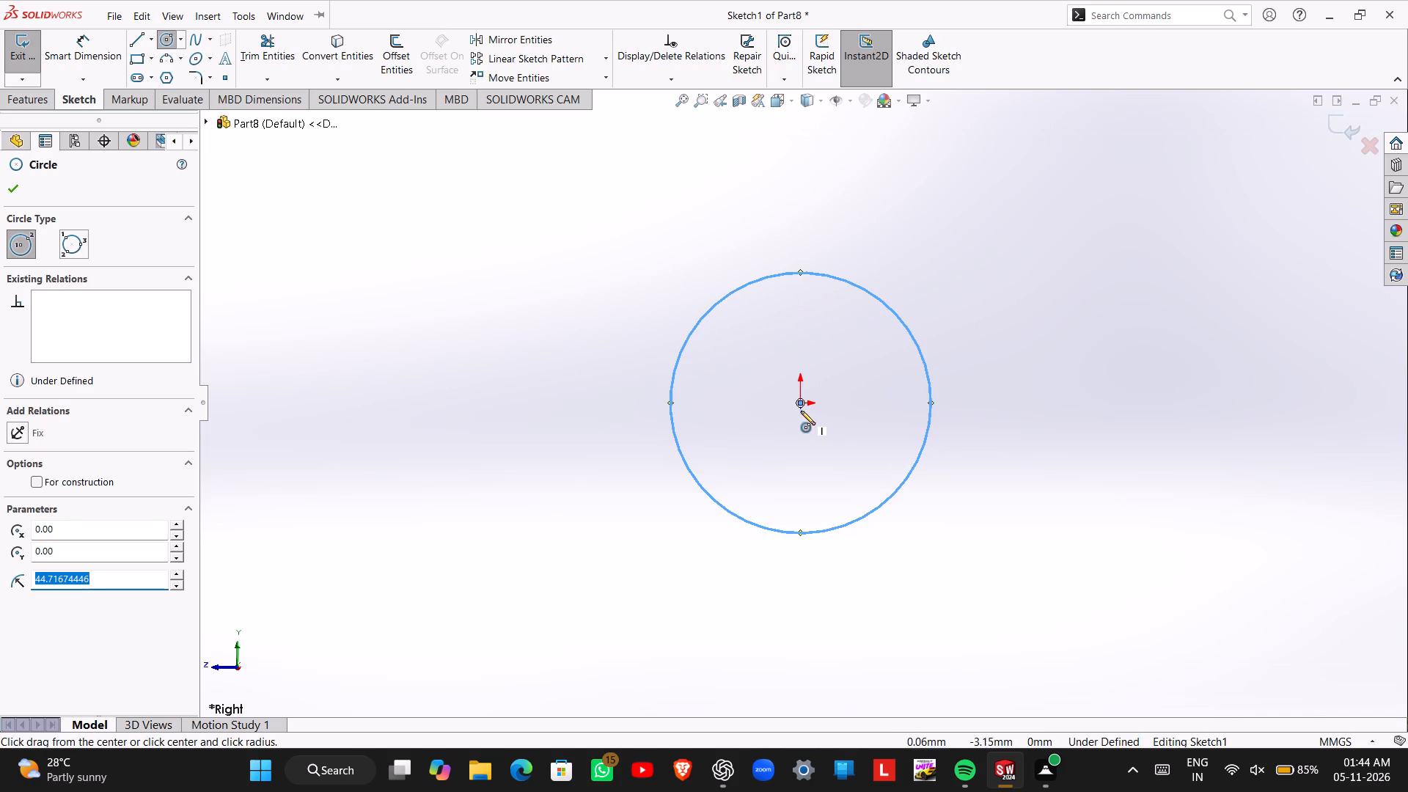
pyautogui.click(800, 401)
pyautogui.click(796, 329)
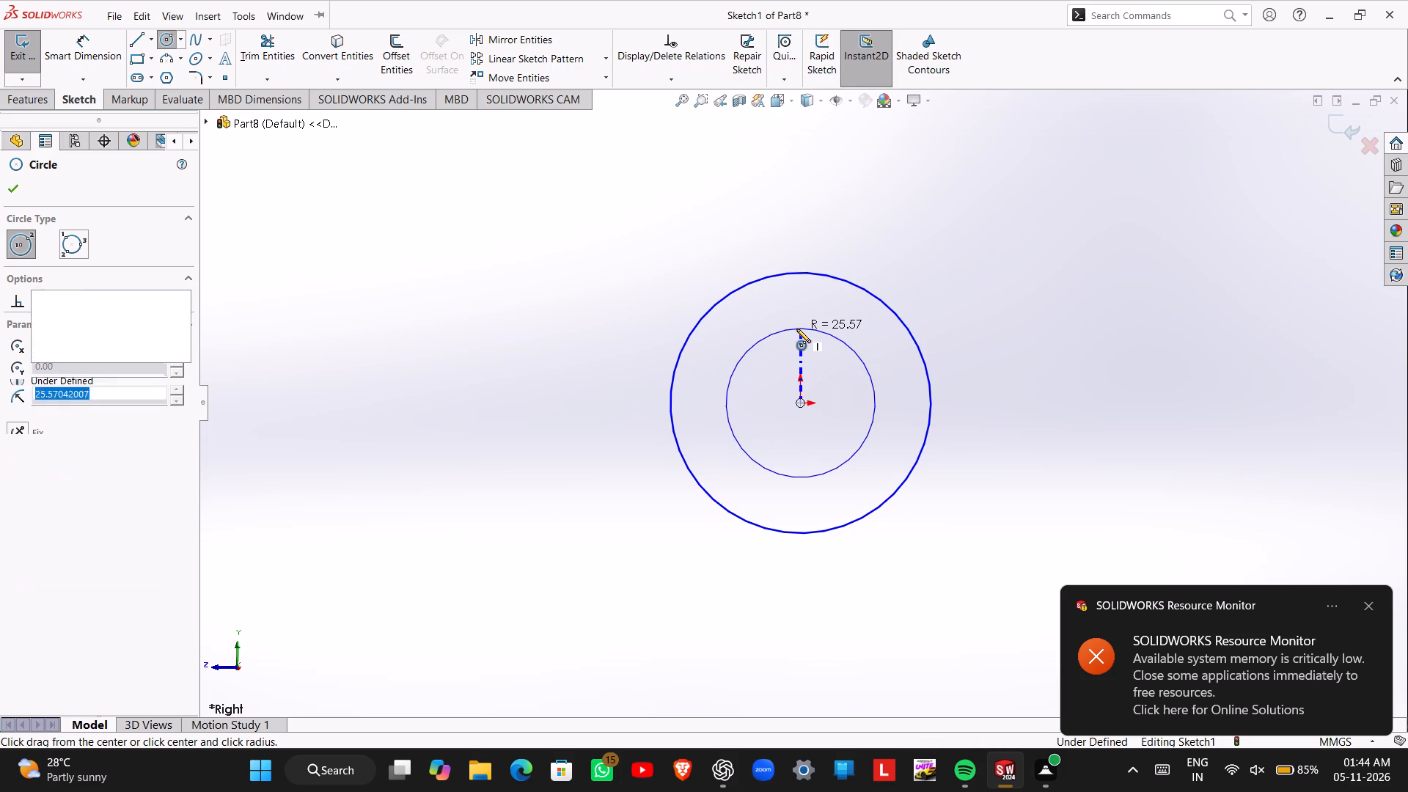
pyautogui.press('Escape')
# Dimension the outer circle's diameter to 45 mm and the inner circle's to 20 mm, and exit the sketch.
pyautogui.moveTo(1012, 386); pyautogui.dragTo(1005, 227, button='right')
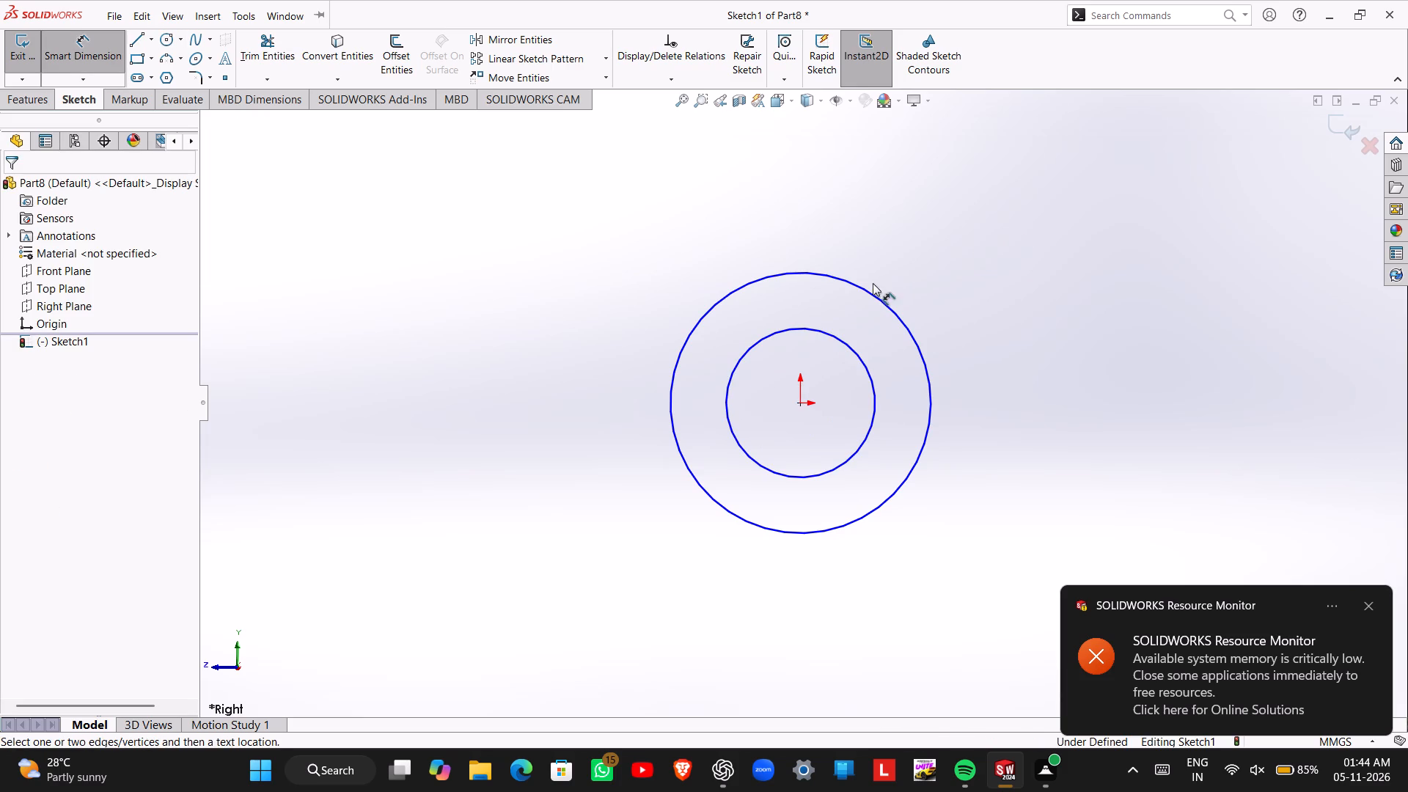
pyautogui.click(874, 298)
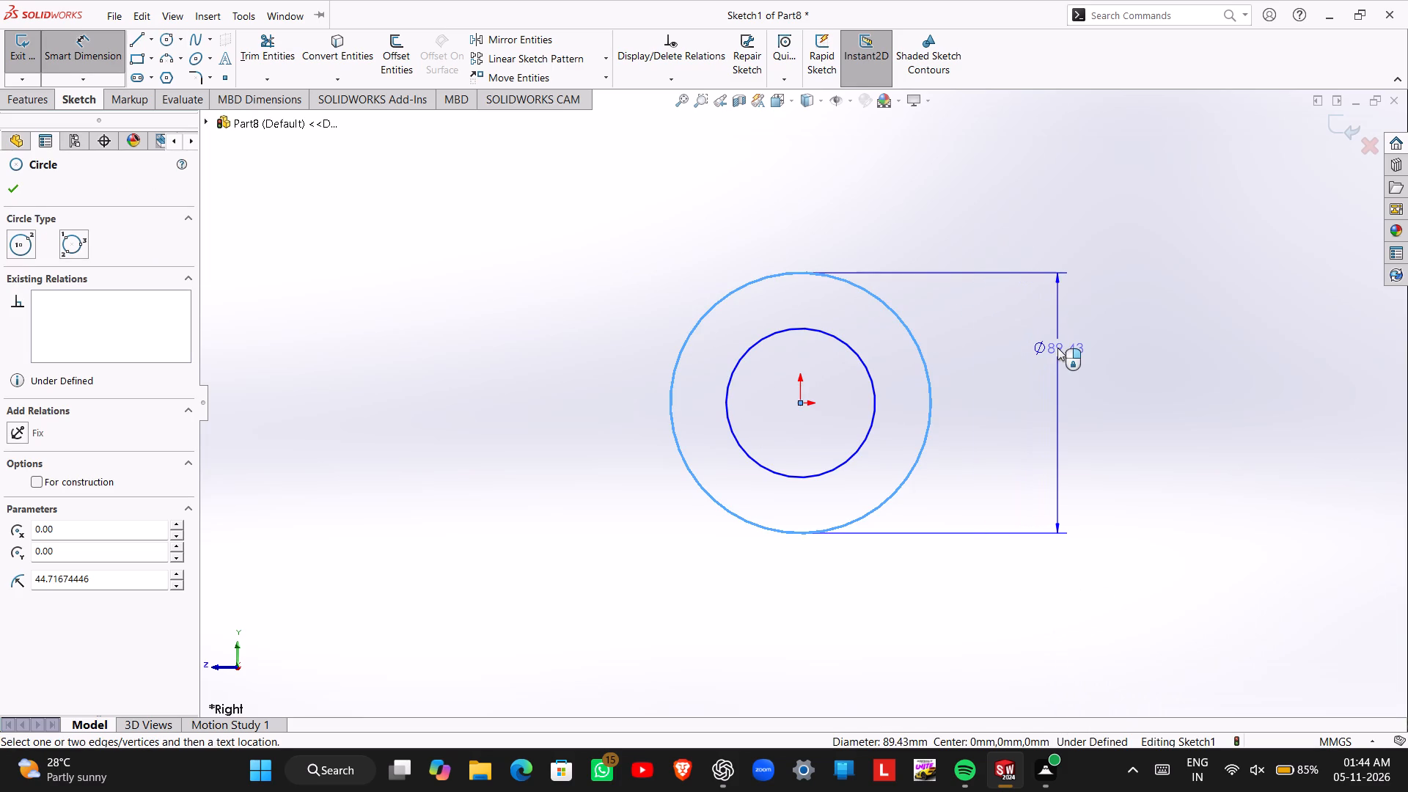
pyautogui.click(1057, 348)
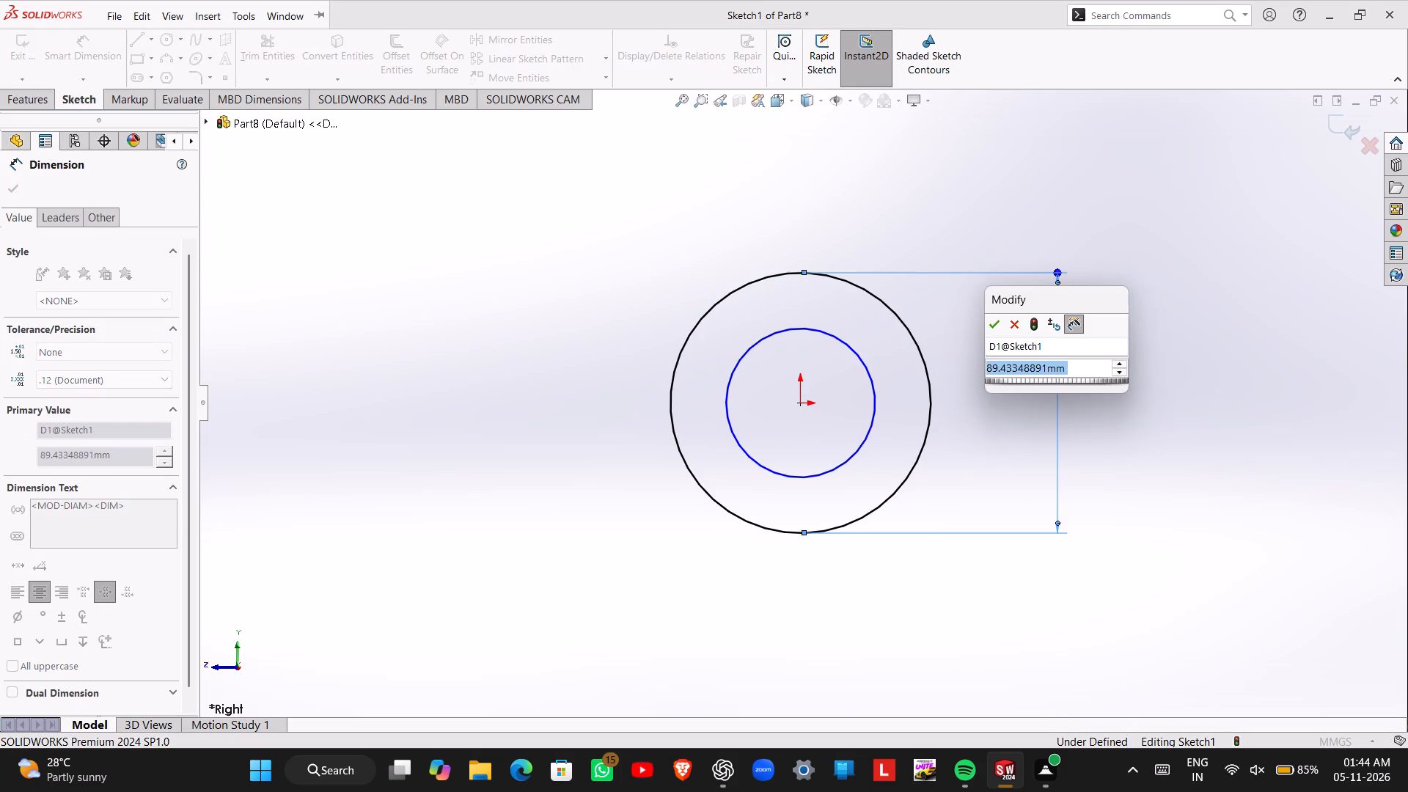
pyautogui.write('45')
pyautogui.press('Return')
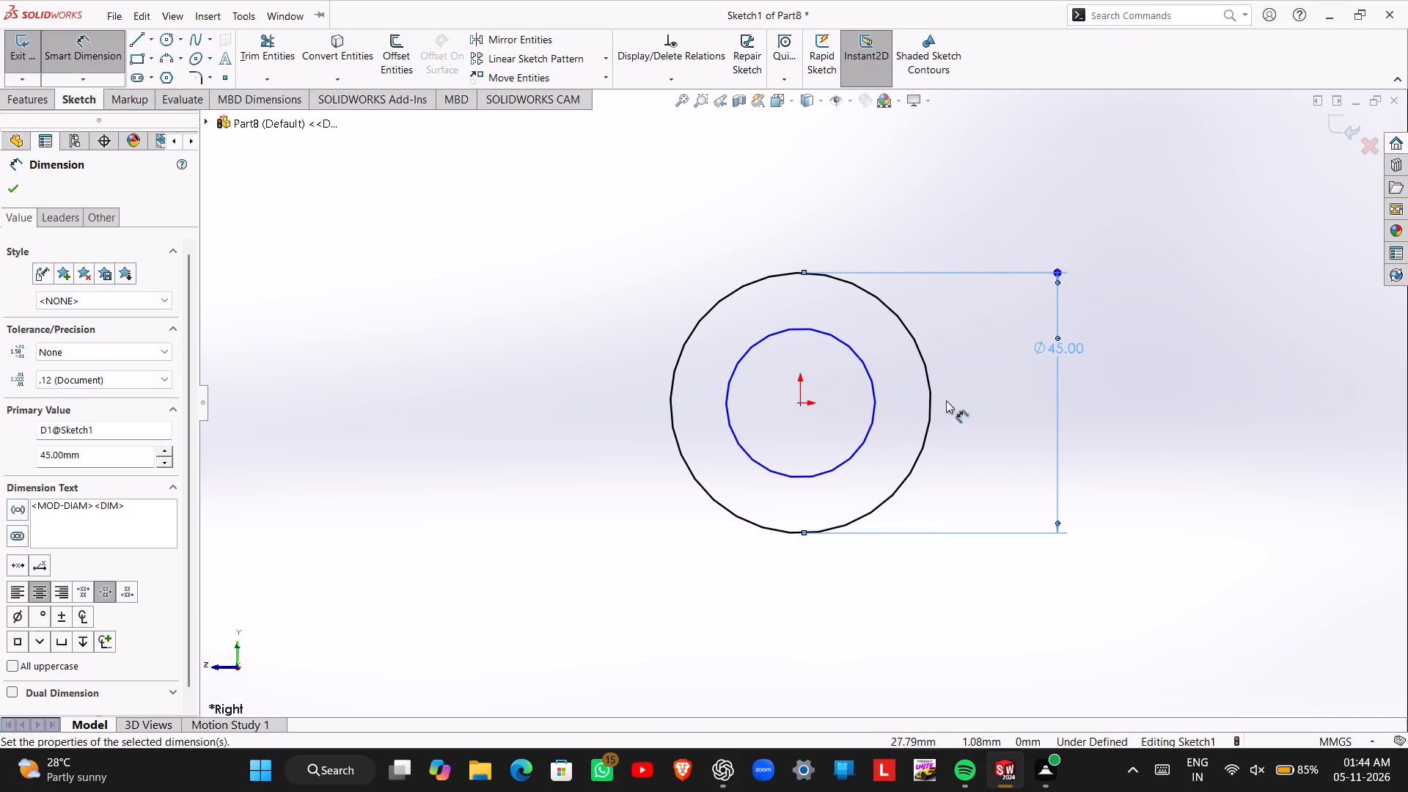
pyautogui.click(876, 406)
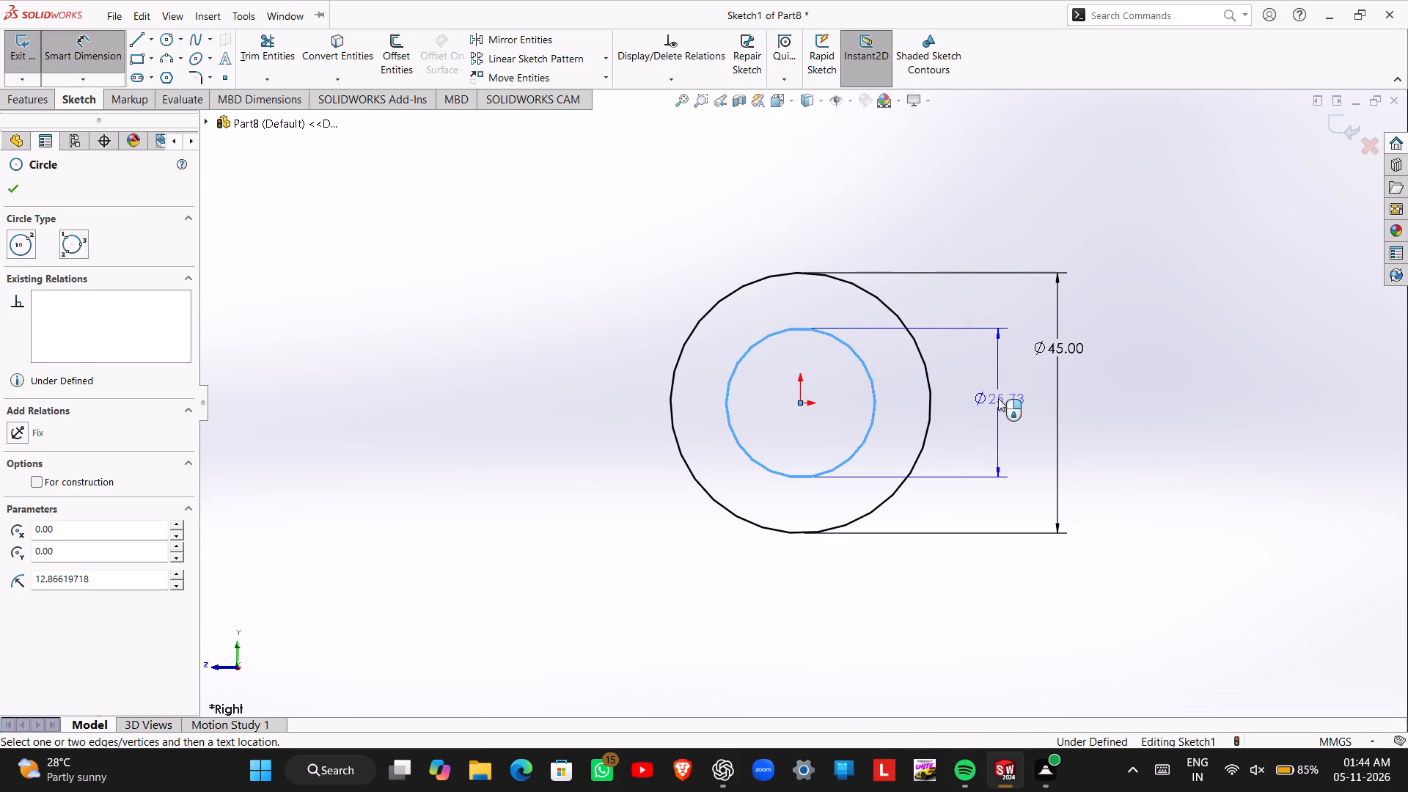
pyautogui.click(998, 398)
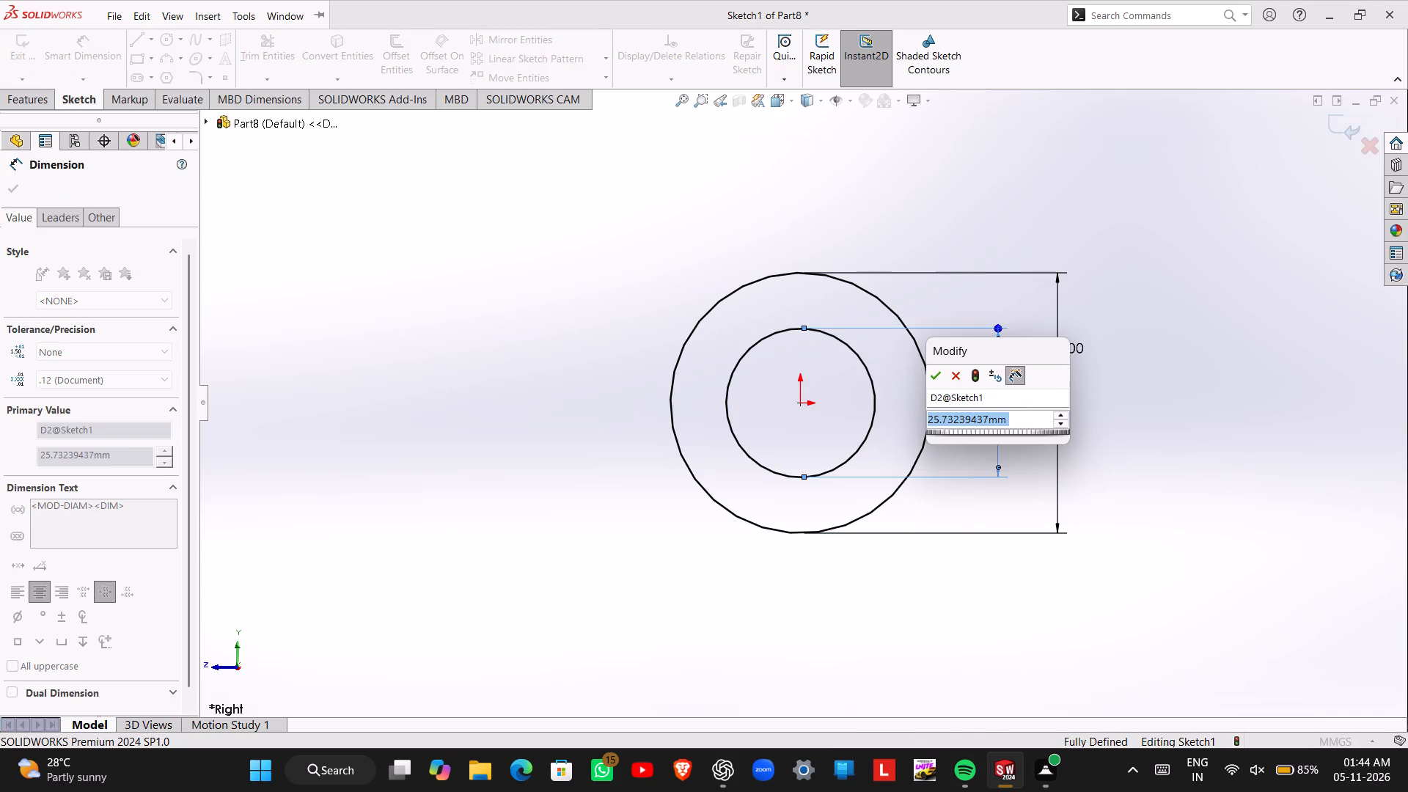
pyautogui.write('20')
pyautogui.press('Return')
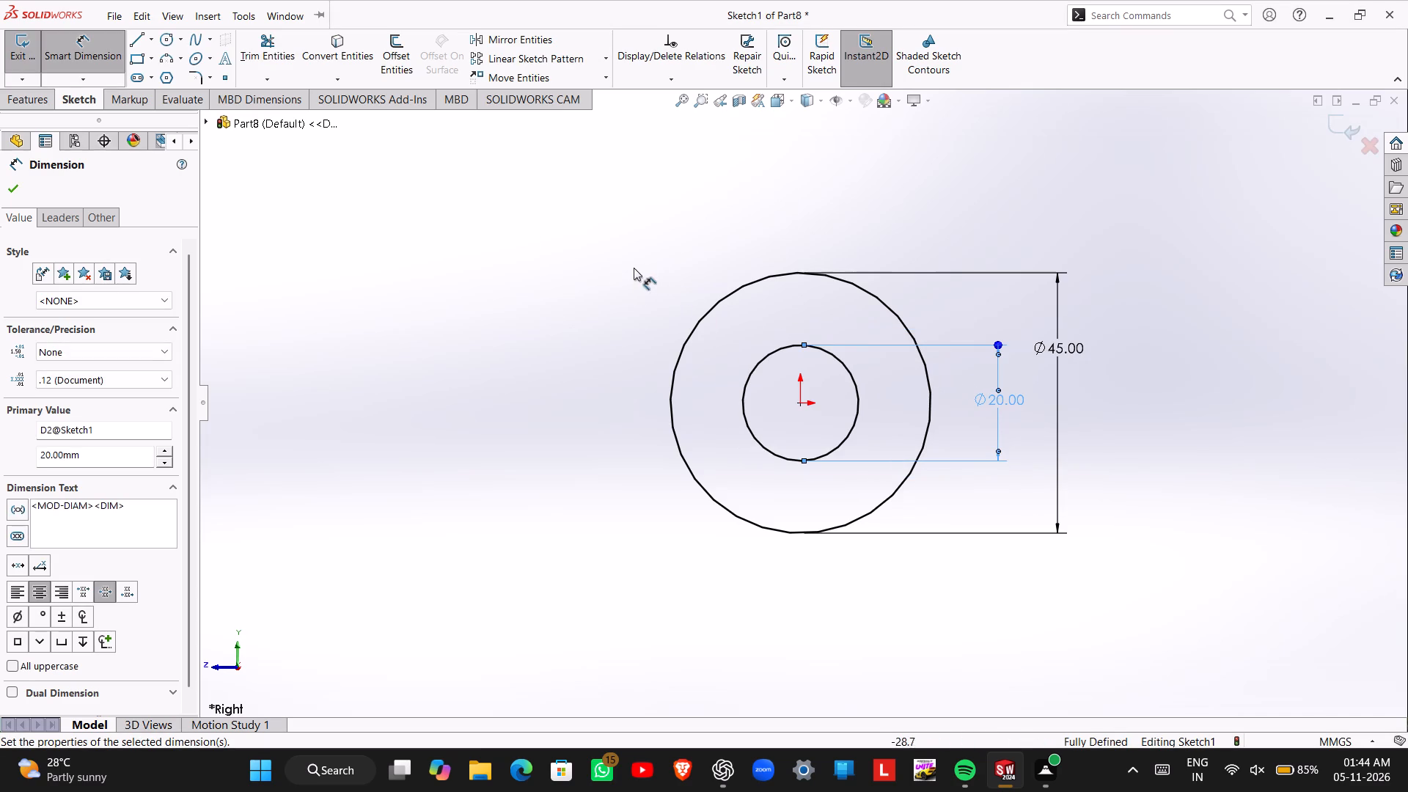
pyautogui.click(10, 48)
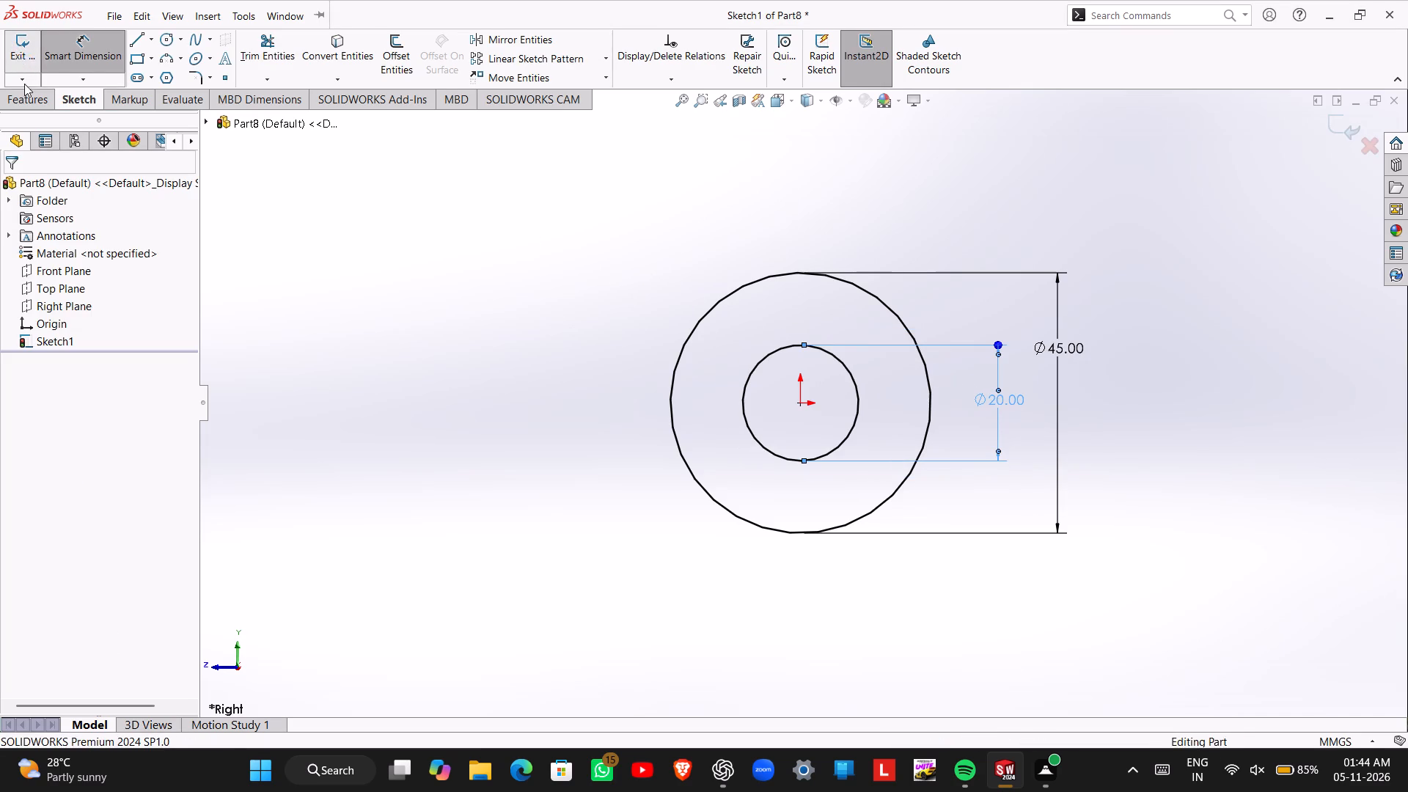
# Extrude the ring profile as a boss with a blind depth of 30 mm.
pyautogui.click(38, 60)
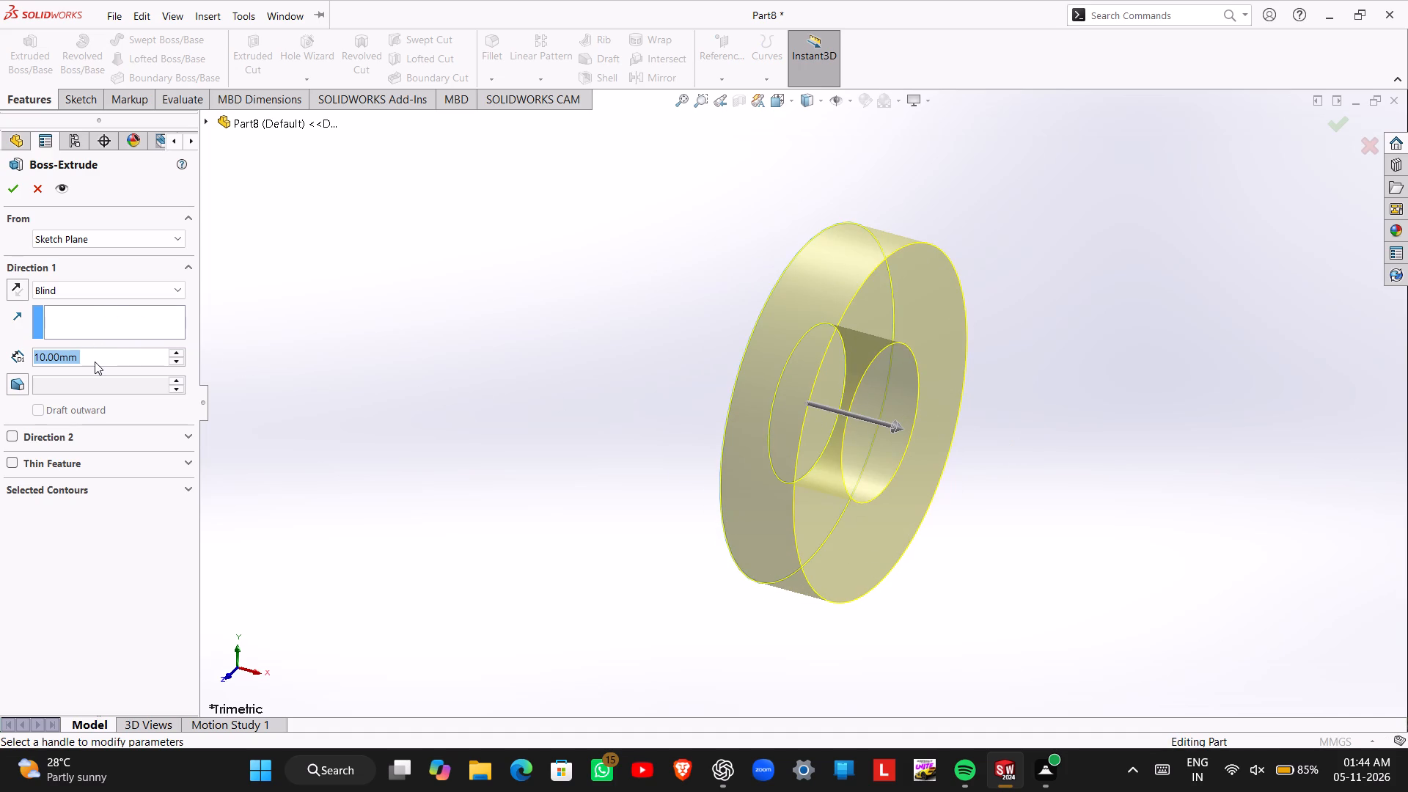
pyautogui.write('30')
pyautogui.press('Return')
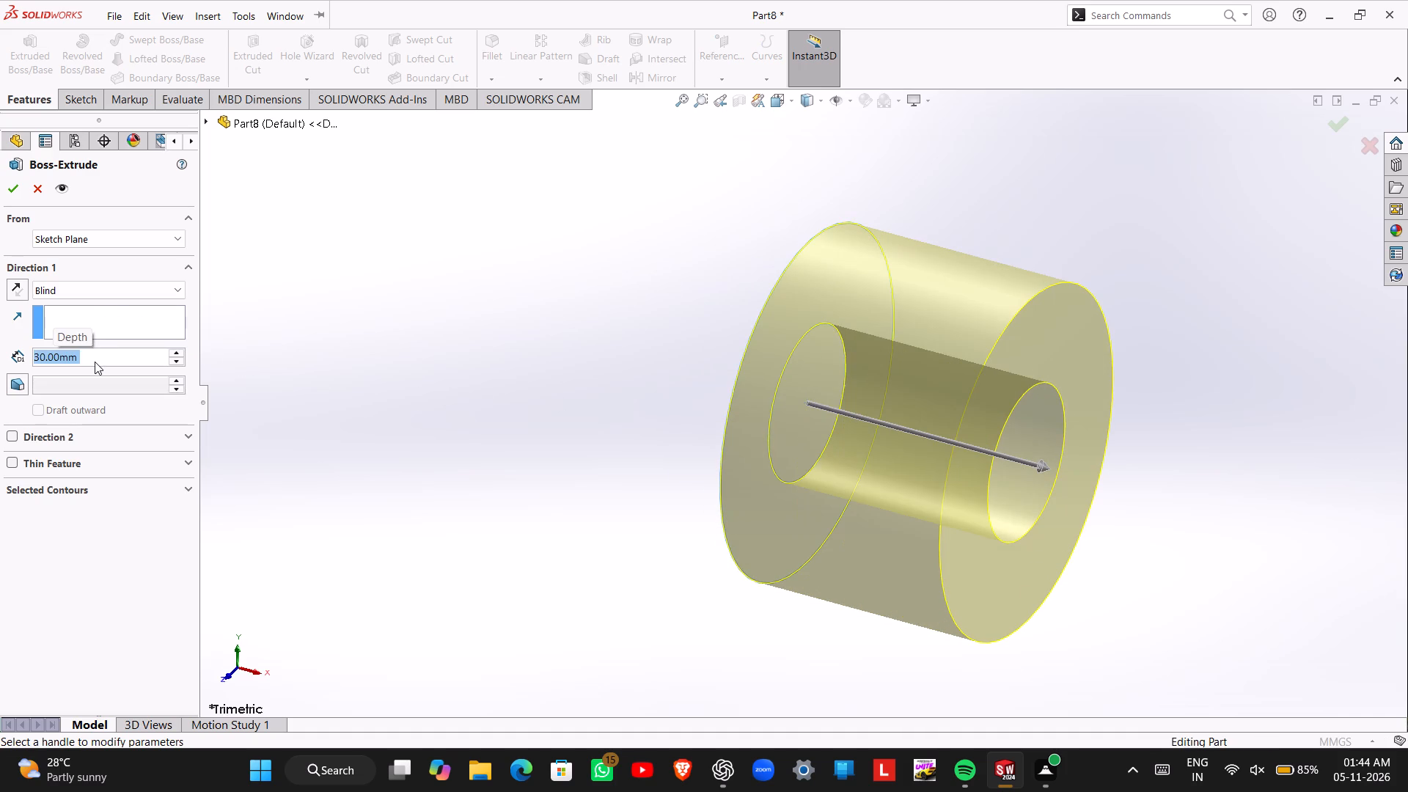
pyautogui.click(8, 182)
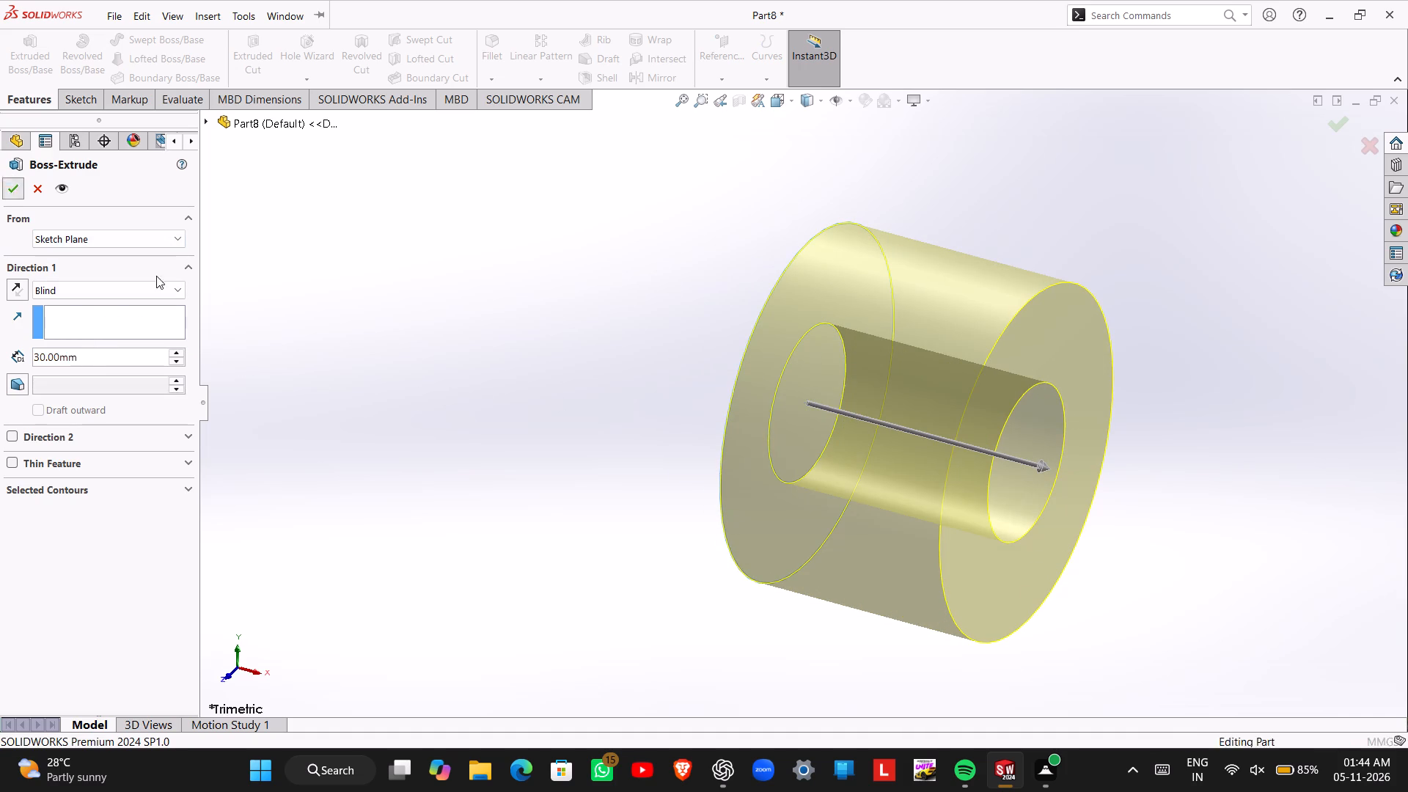
# Start a sketch on the ring's front end face and draw a near-horizontal centerline about 62 mm long across it, close to the origin.
pyautogui.click(956, 518)
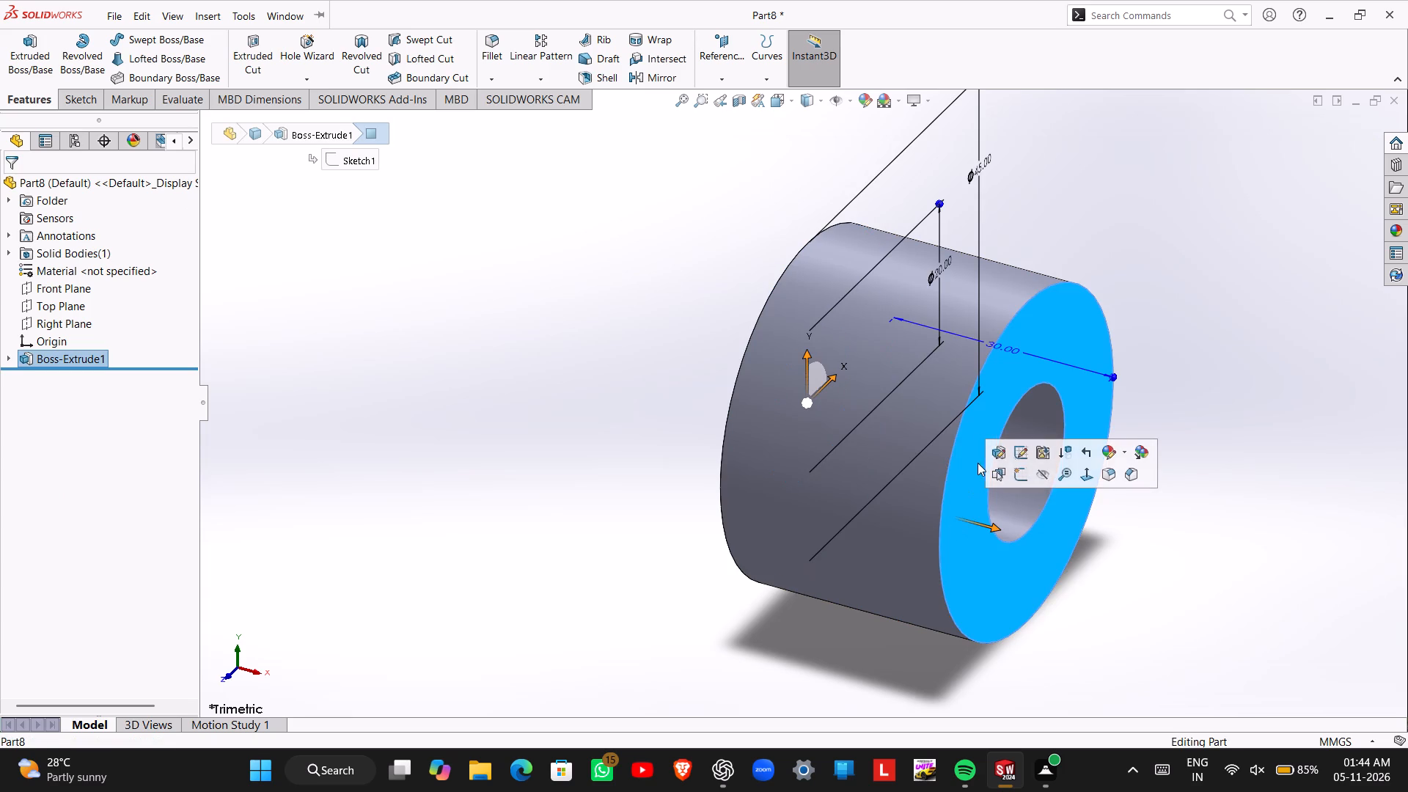
pyautogui.click(1016, 482)
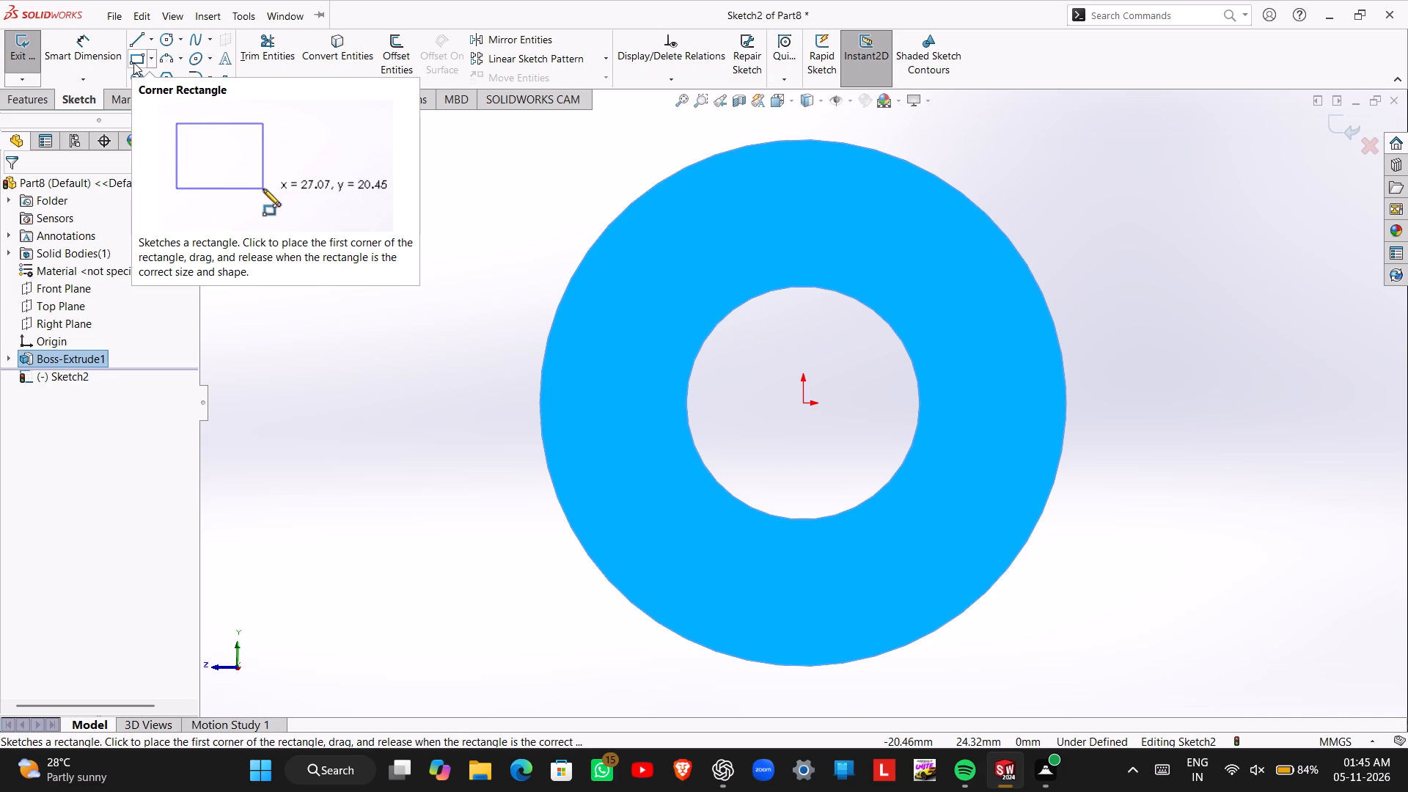
pyautogui.click(155, 37)
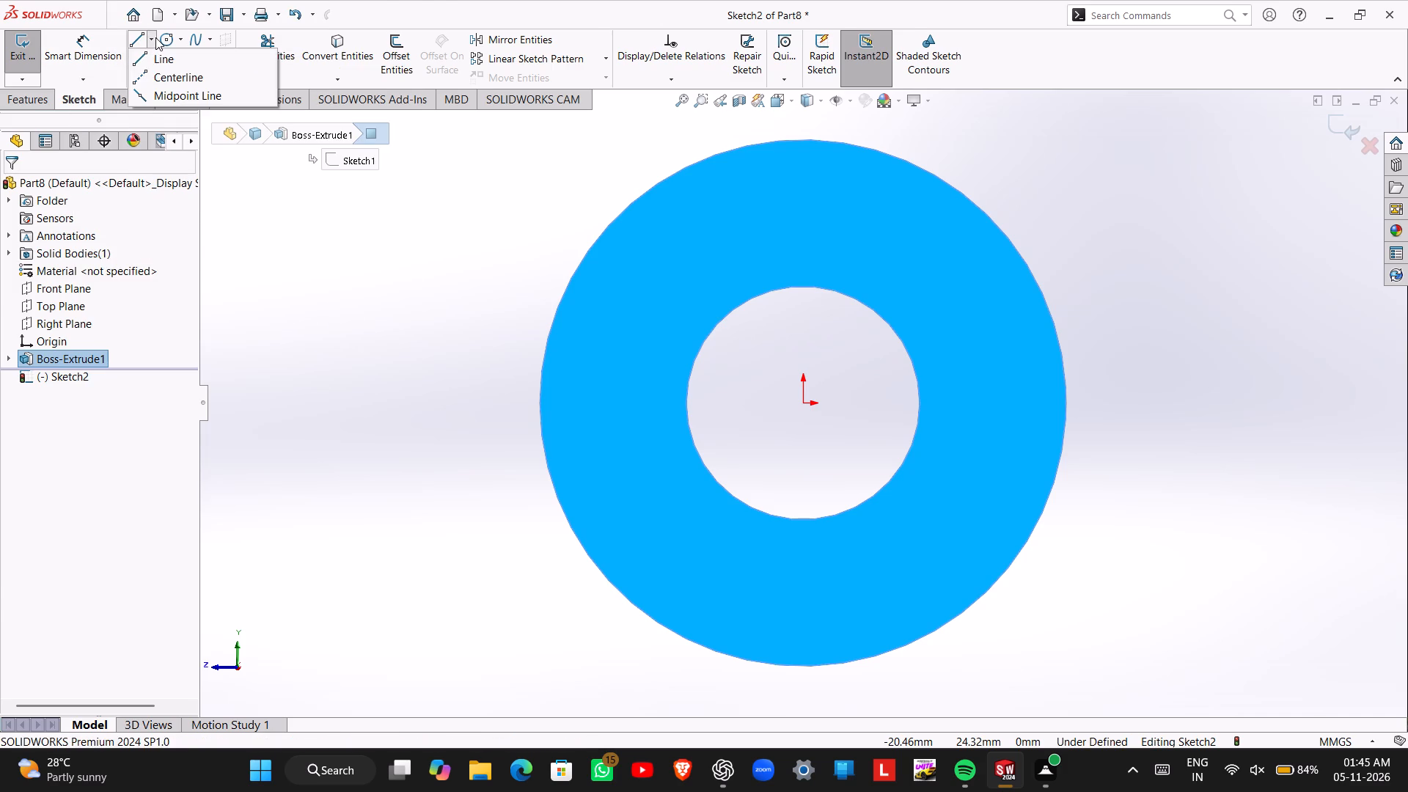
pyautogui.click(158, 76)
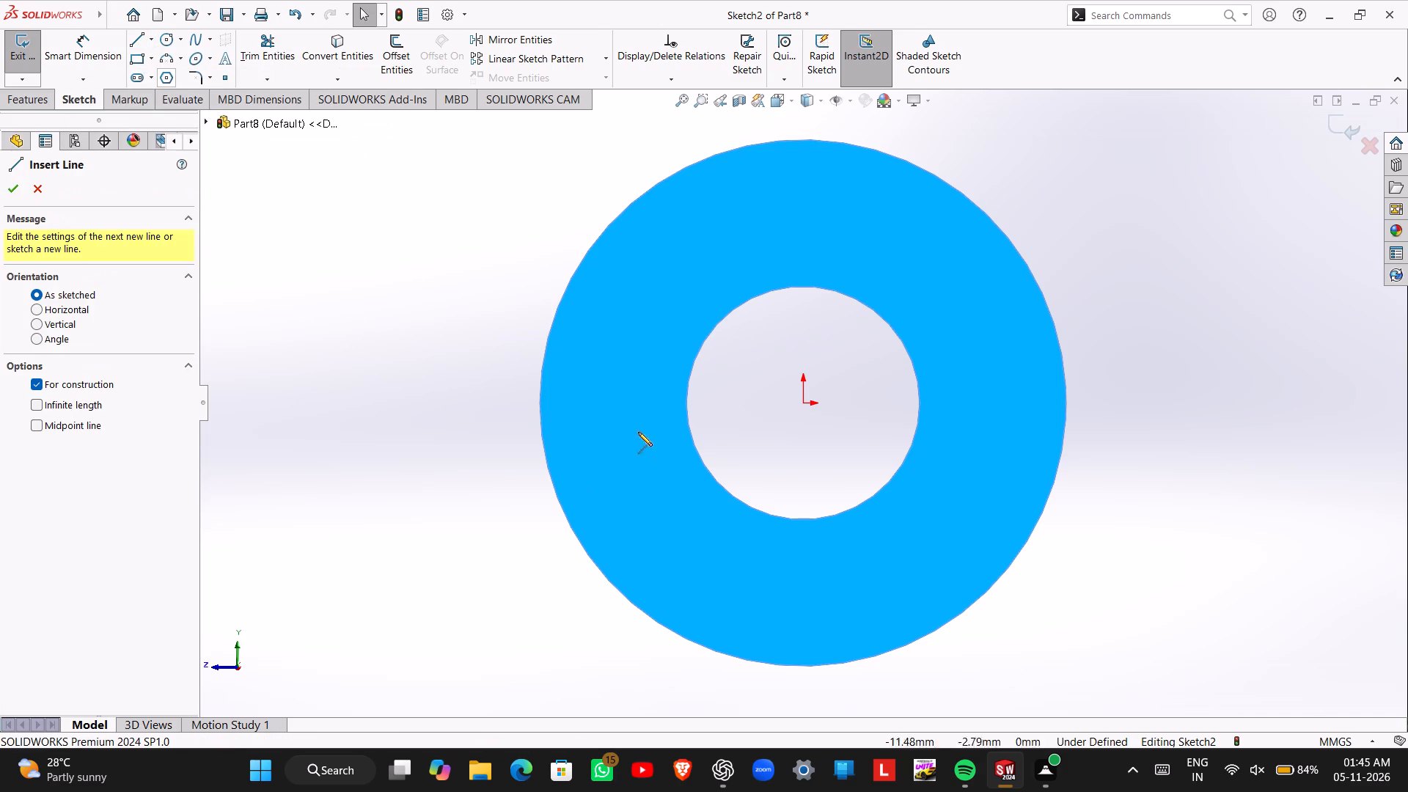
pyautogui.click(450, 399)
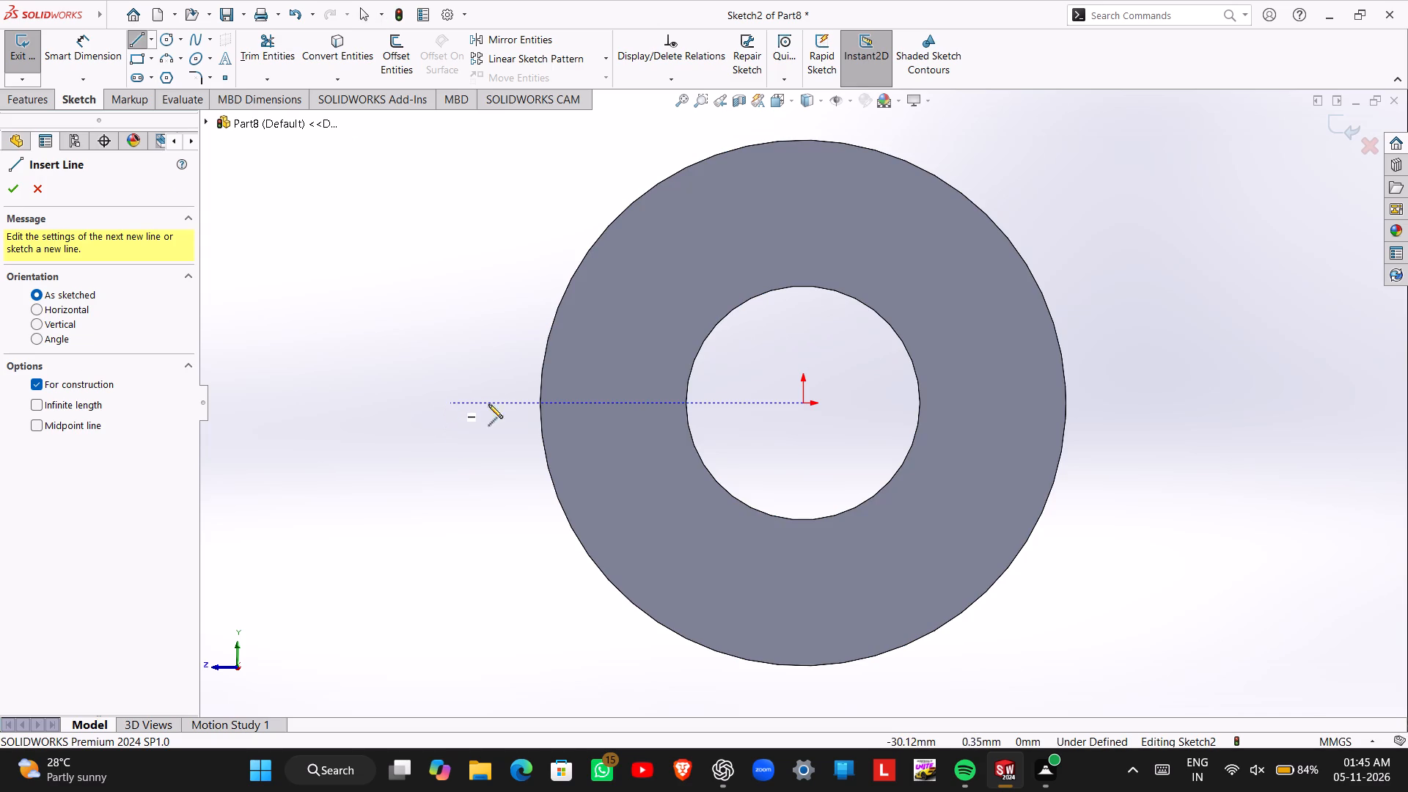
pyautogui.click(1174, 410)
pyautogui.press('Escape')
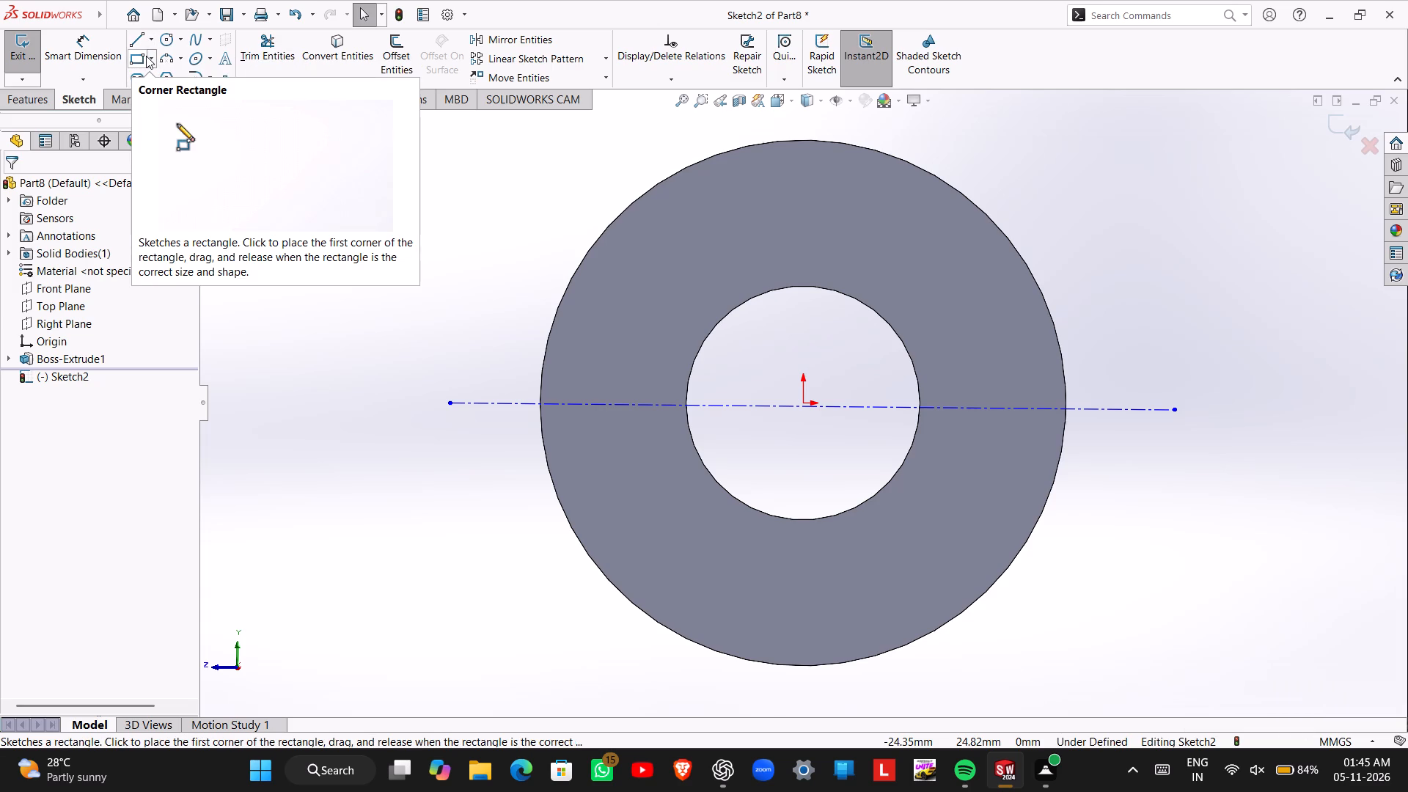
# Draw a center rectangle about 66 mm by 5 mm, centred on the centerline near the origin and spanning the whole ring.
pyautogui.click(147, 56)
pyautogui.click(158, 91)
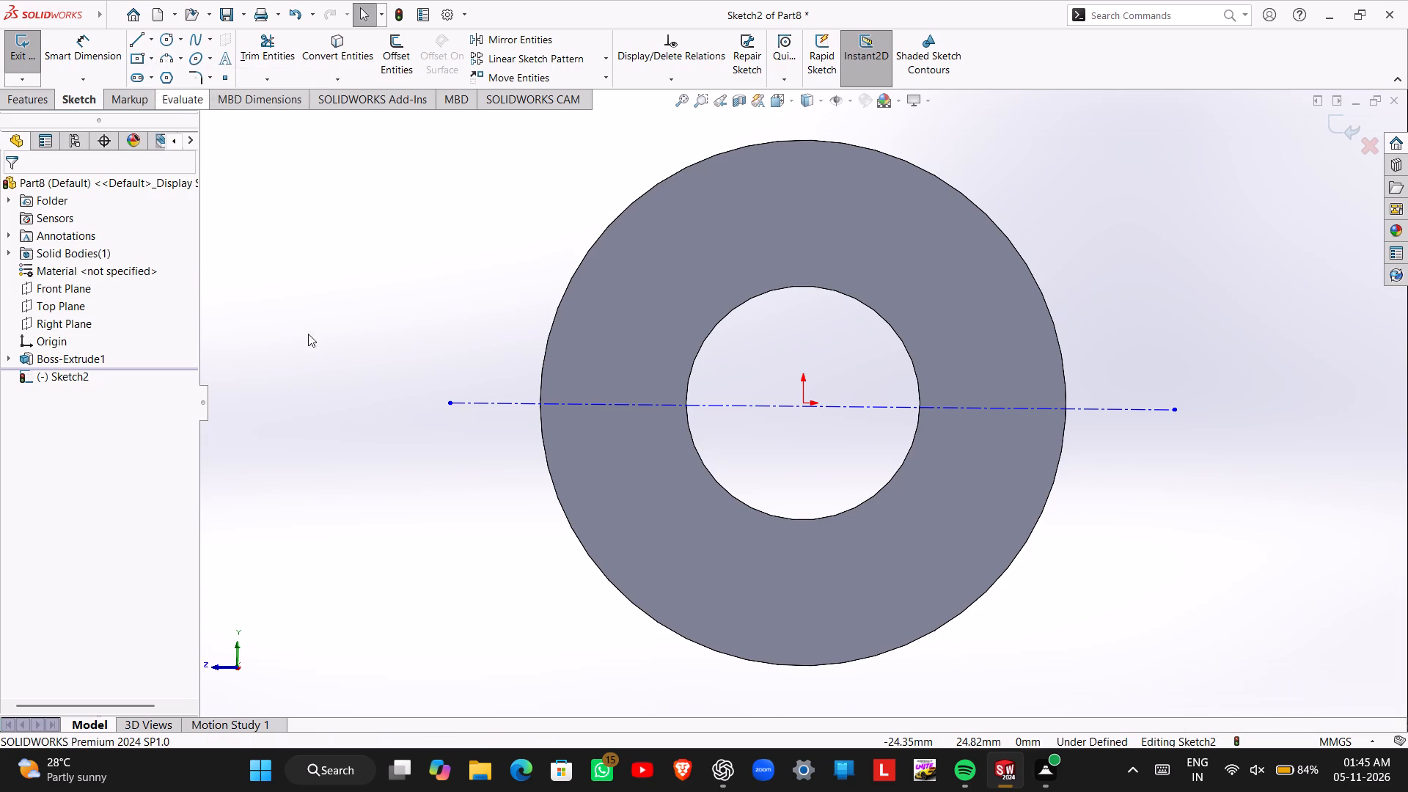
pyautogui.click(791, 406)
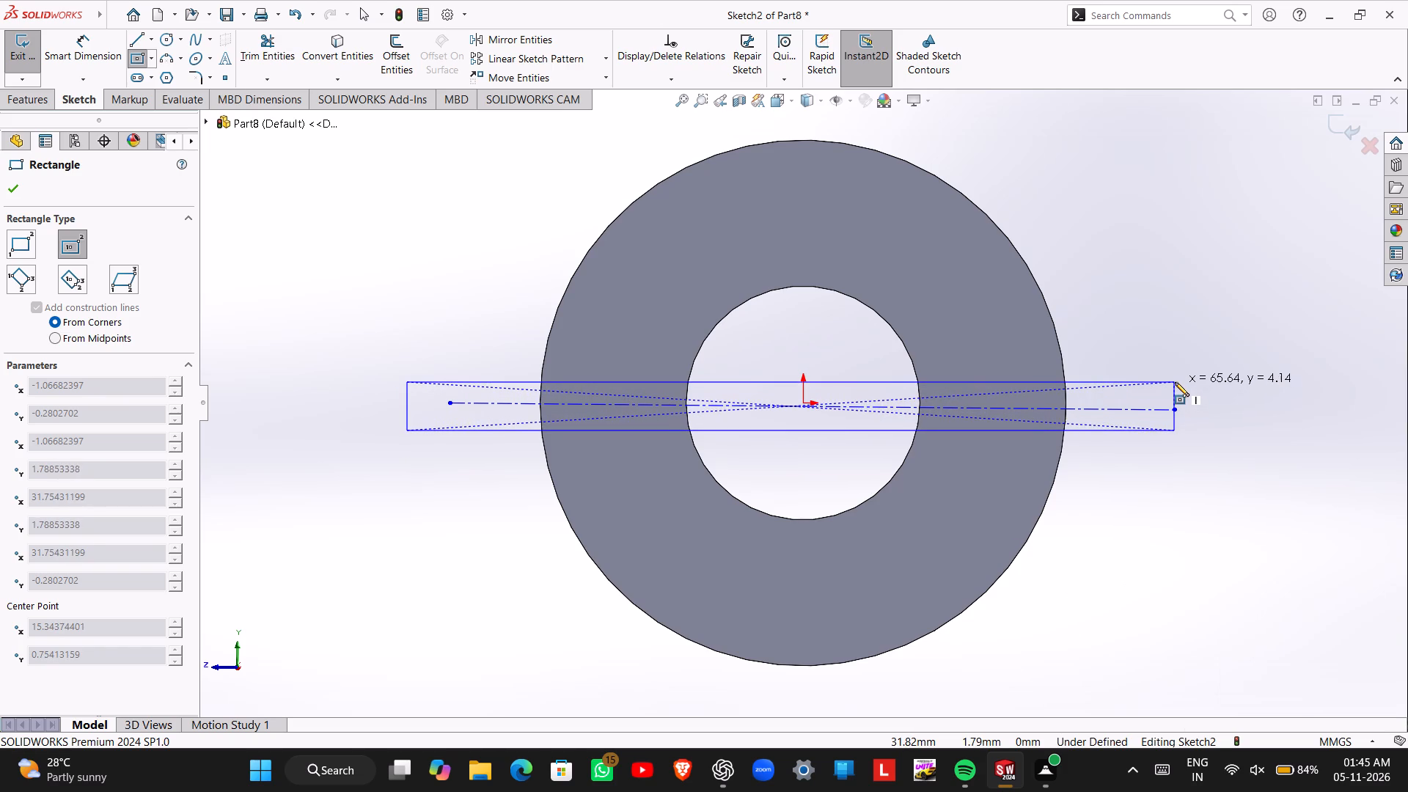
pyautogui.click(1175, 377)
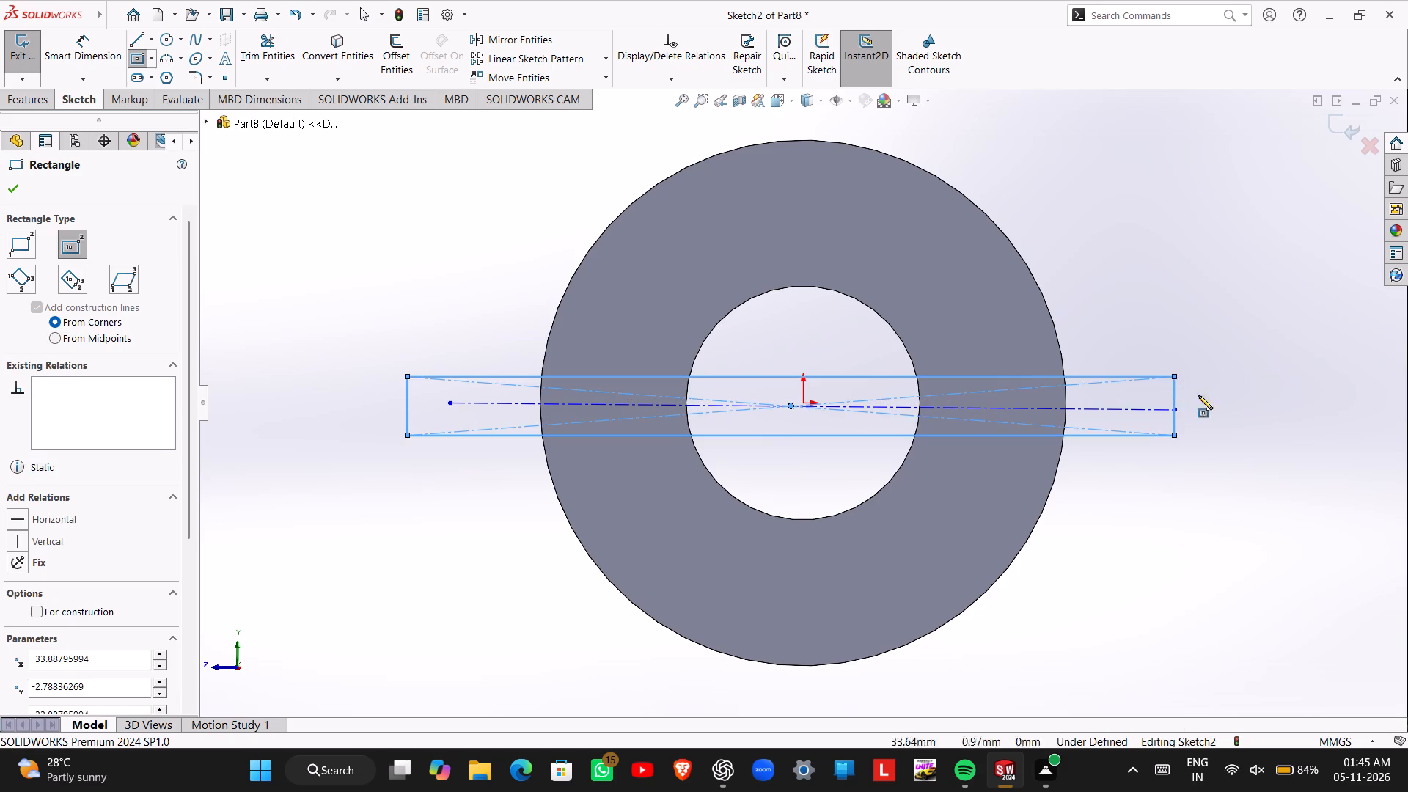
pyautogui.press('Escape')
# Dimension the rectangle's short side to 5 mm and exit the sketch.
pyautogui.moveTo(1207, 415); pyautogui.dragTo(1209, 330, button='right')
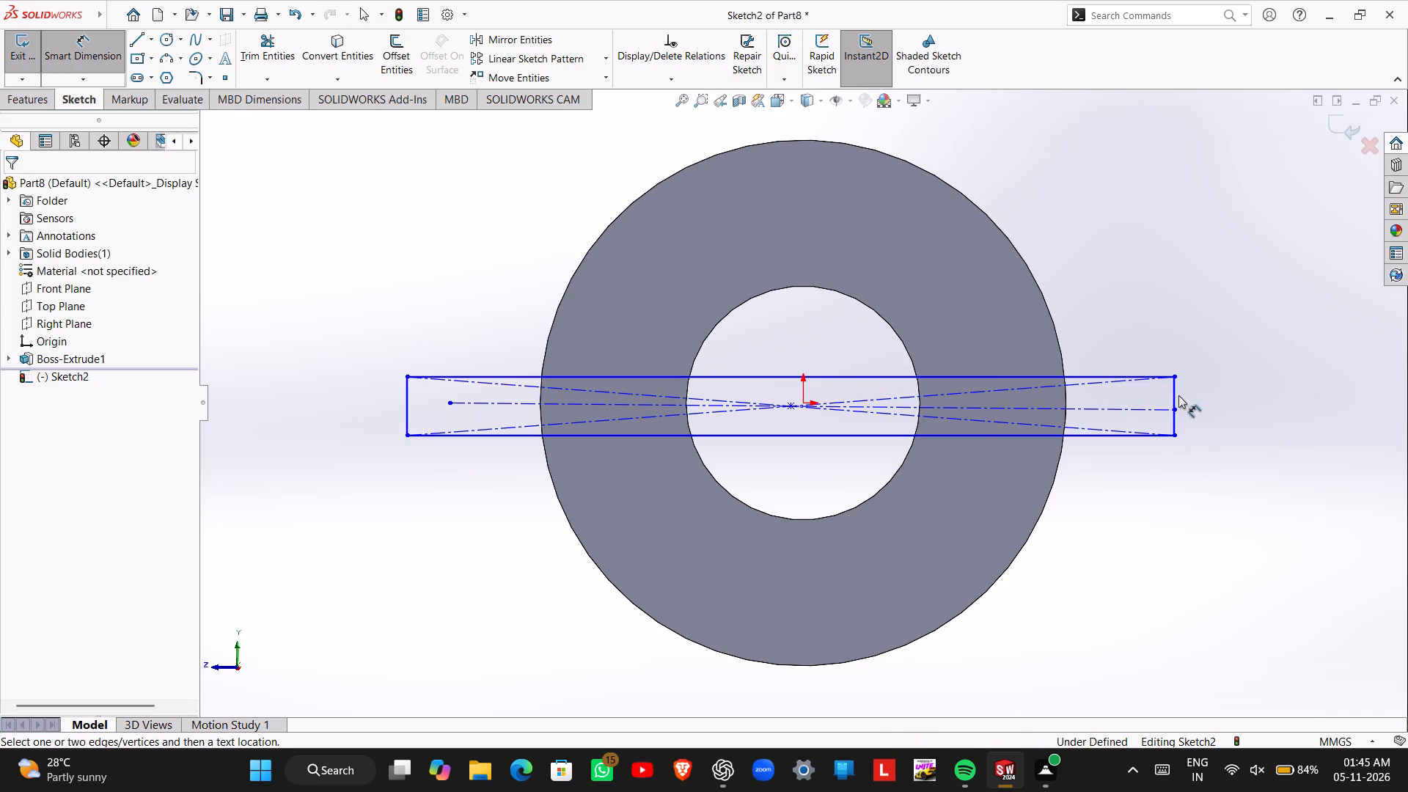
pyautogui.click(1176, 395)
pyautogui.click(1215, 397)
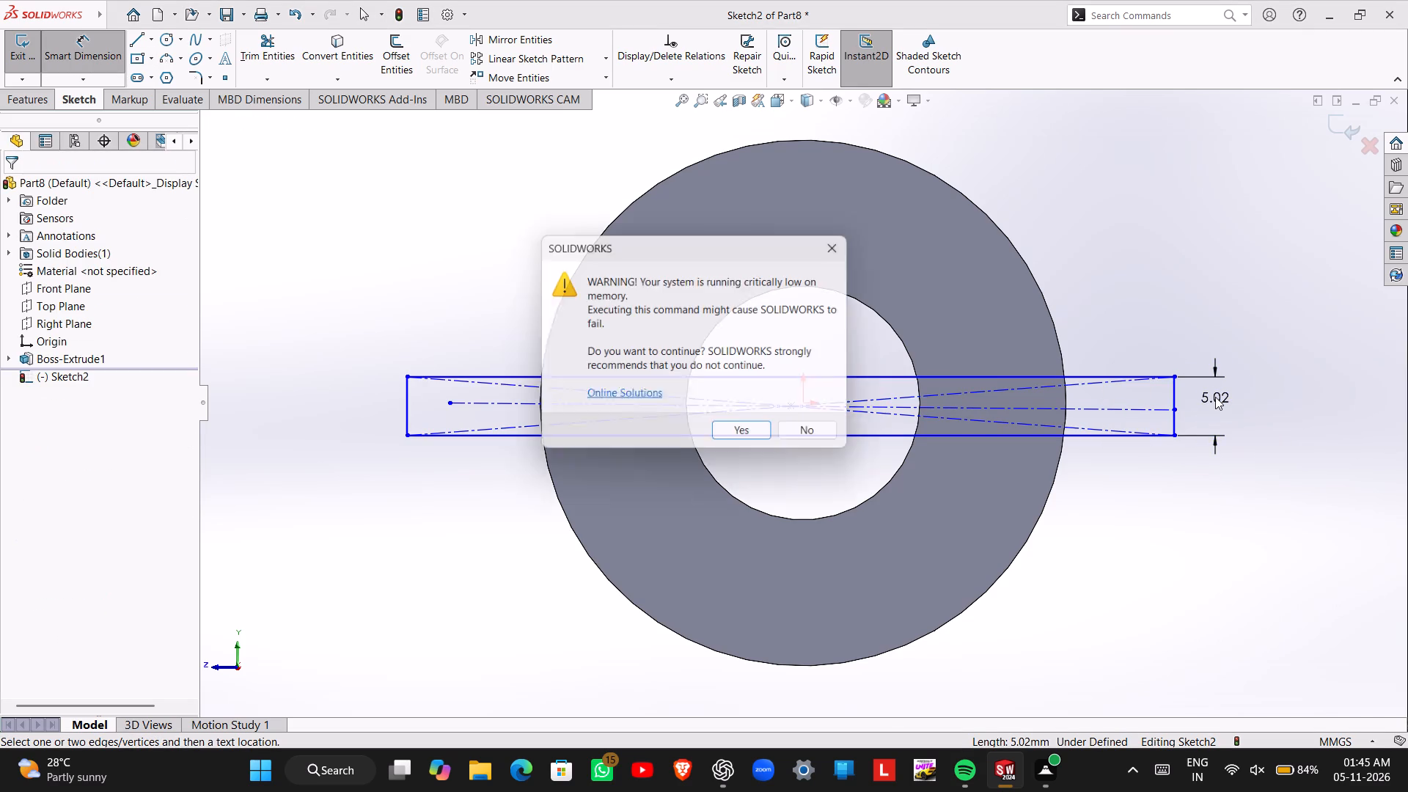
pyautogui.press('5')
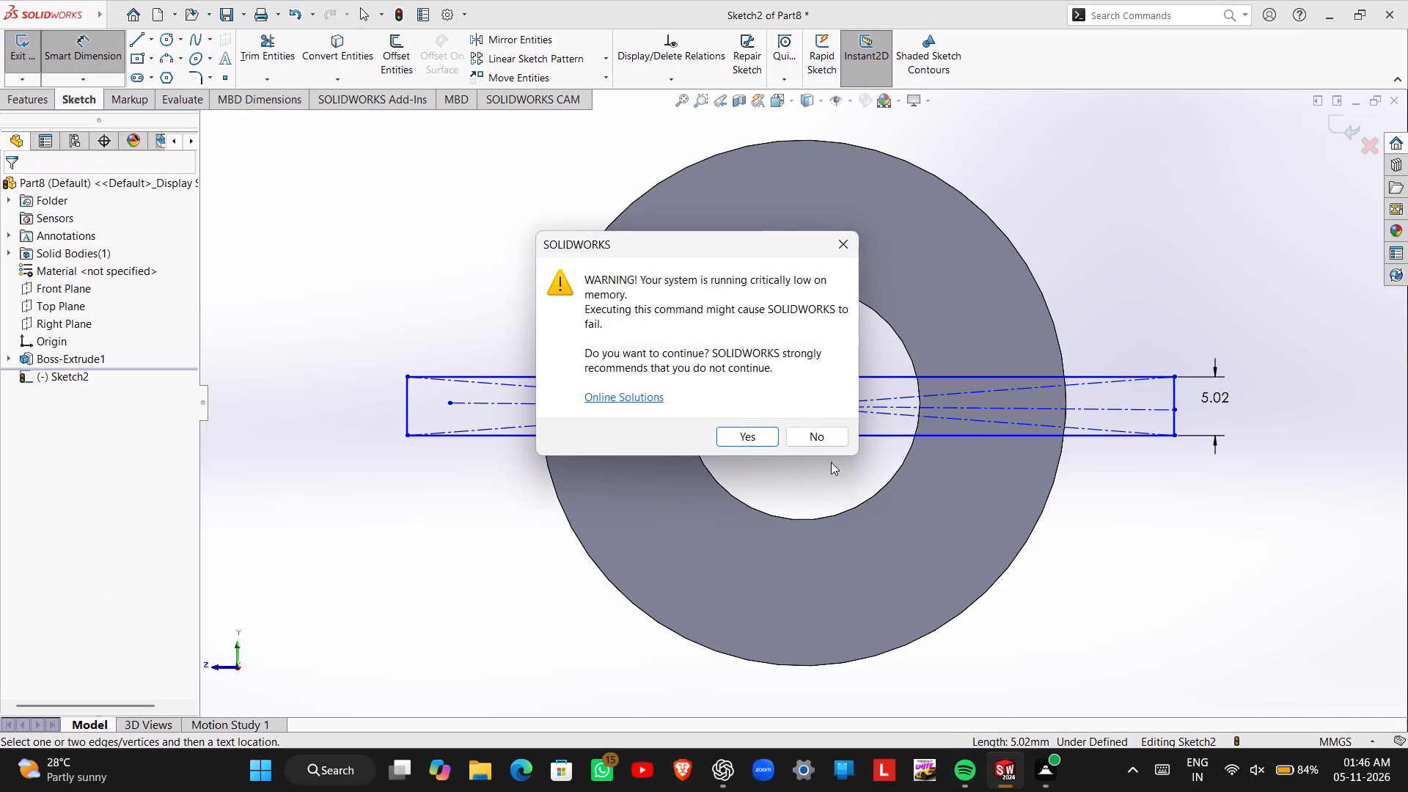
pyautogui.click(779, 446)
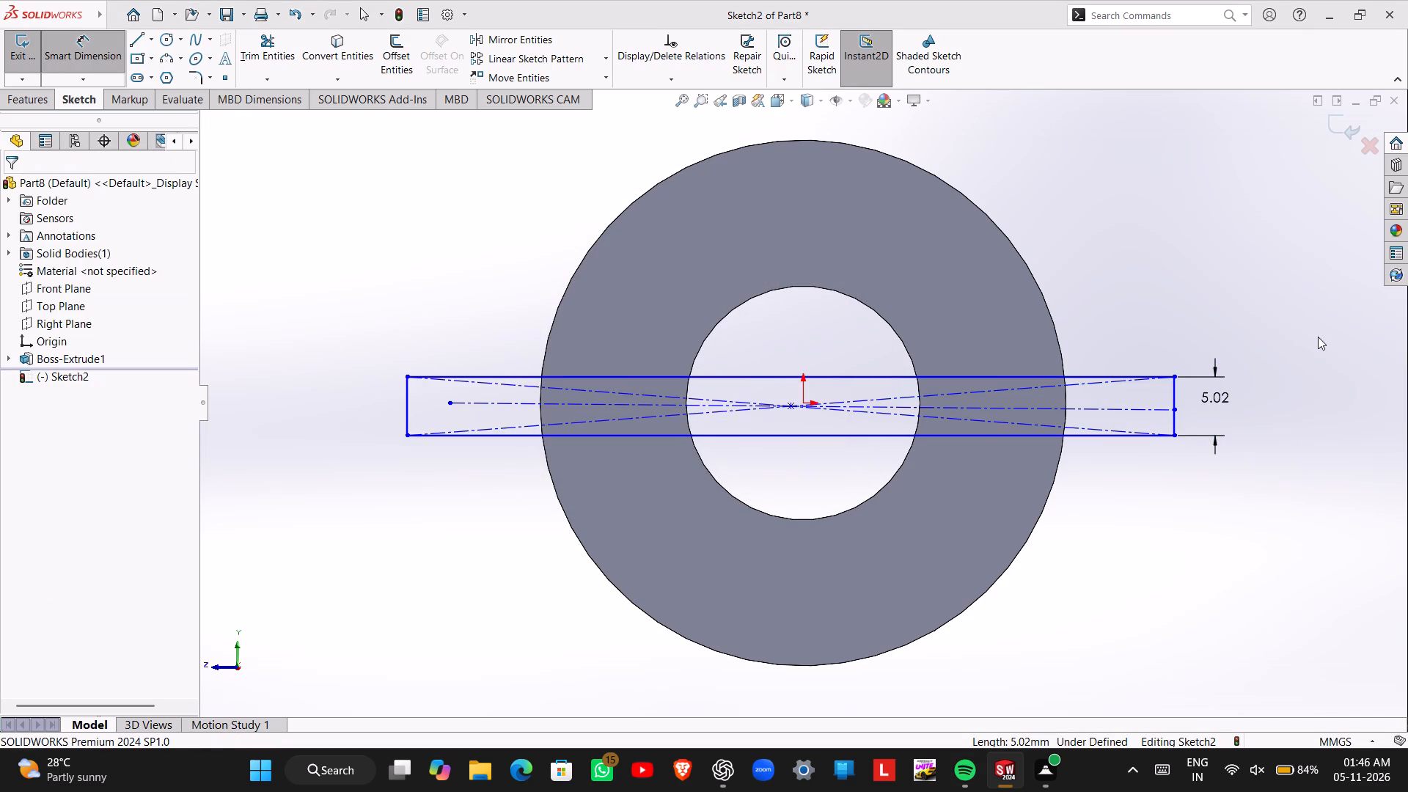
pyautogui.press('5')
pyautogui.press('Return')
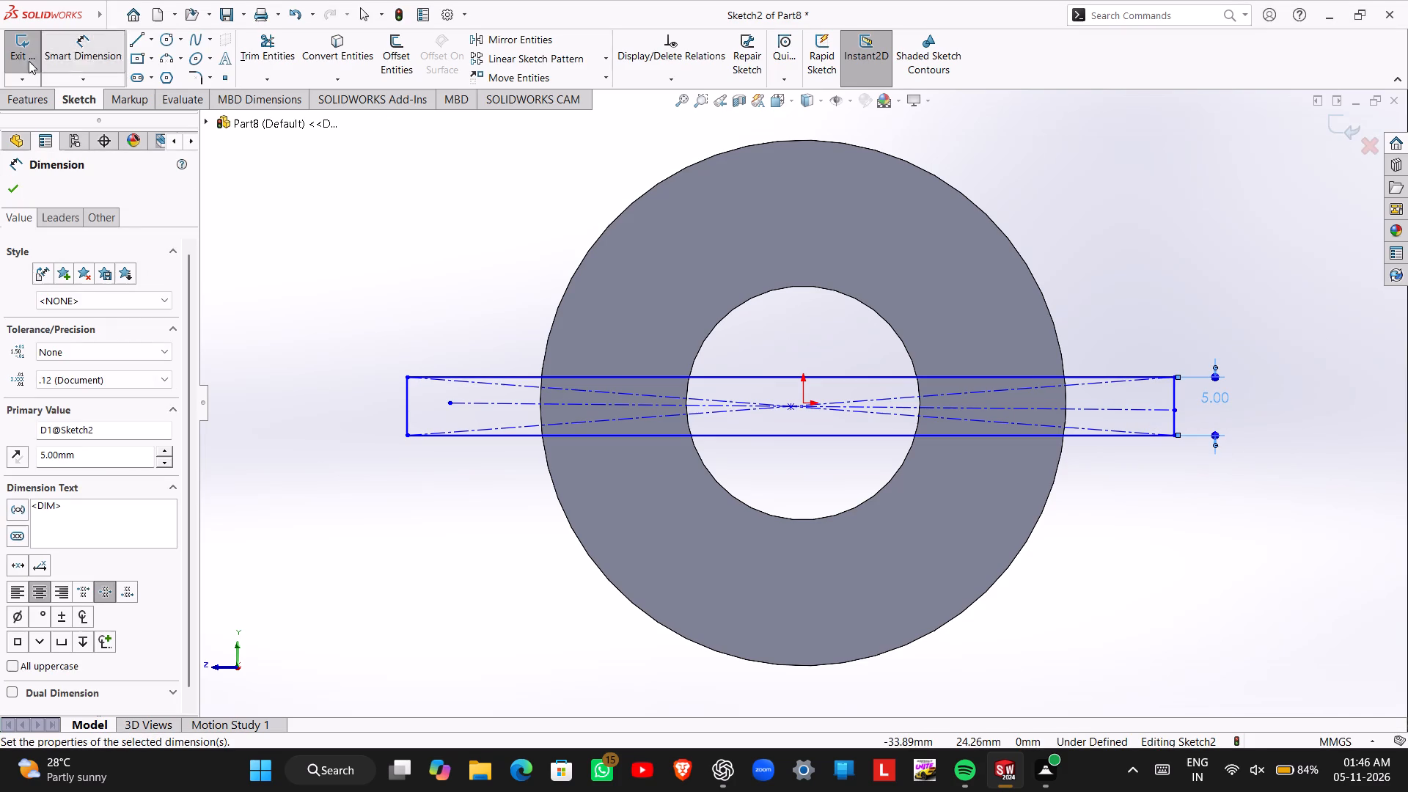
pyautogui.click(23, 56)
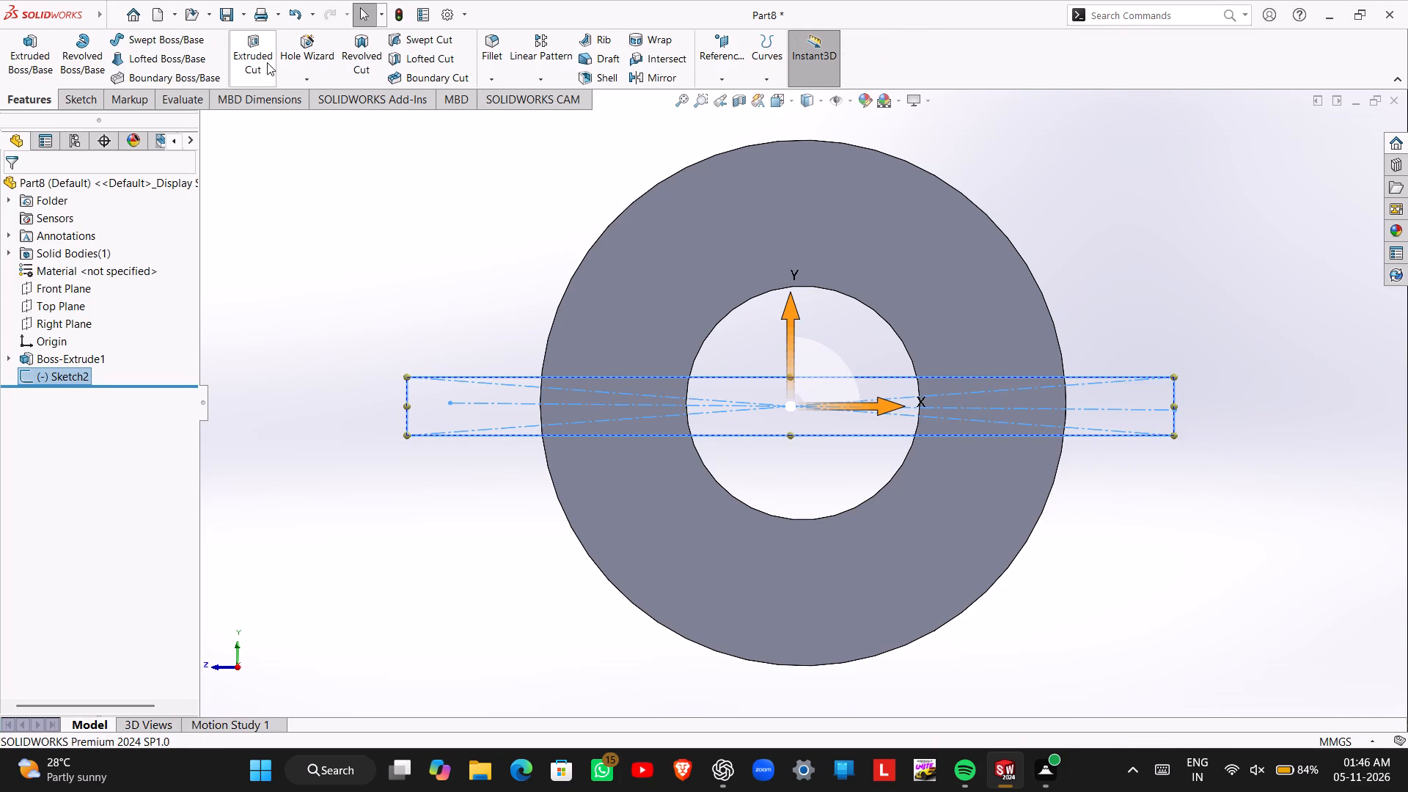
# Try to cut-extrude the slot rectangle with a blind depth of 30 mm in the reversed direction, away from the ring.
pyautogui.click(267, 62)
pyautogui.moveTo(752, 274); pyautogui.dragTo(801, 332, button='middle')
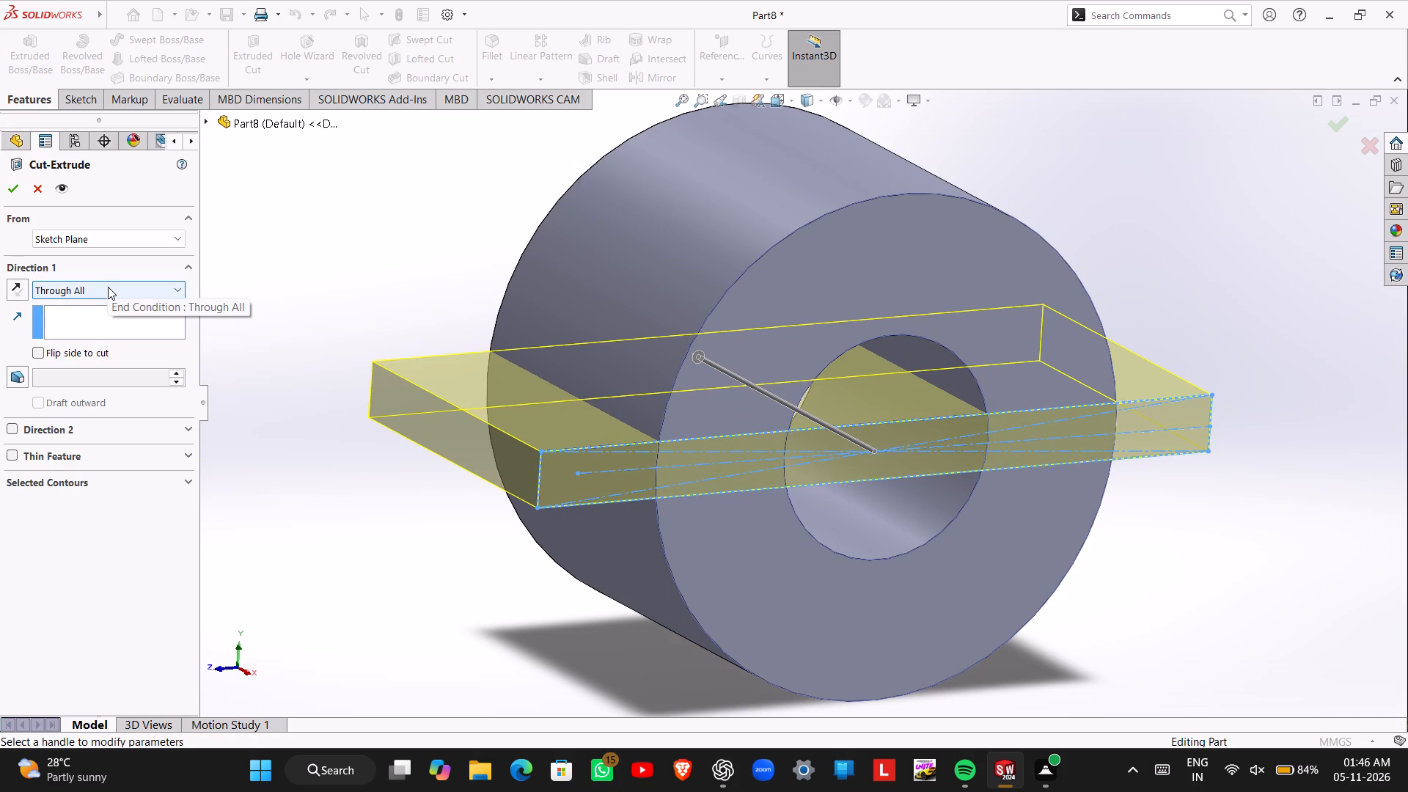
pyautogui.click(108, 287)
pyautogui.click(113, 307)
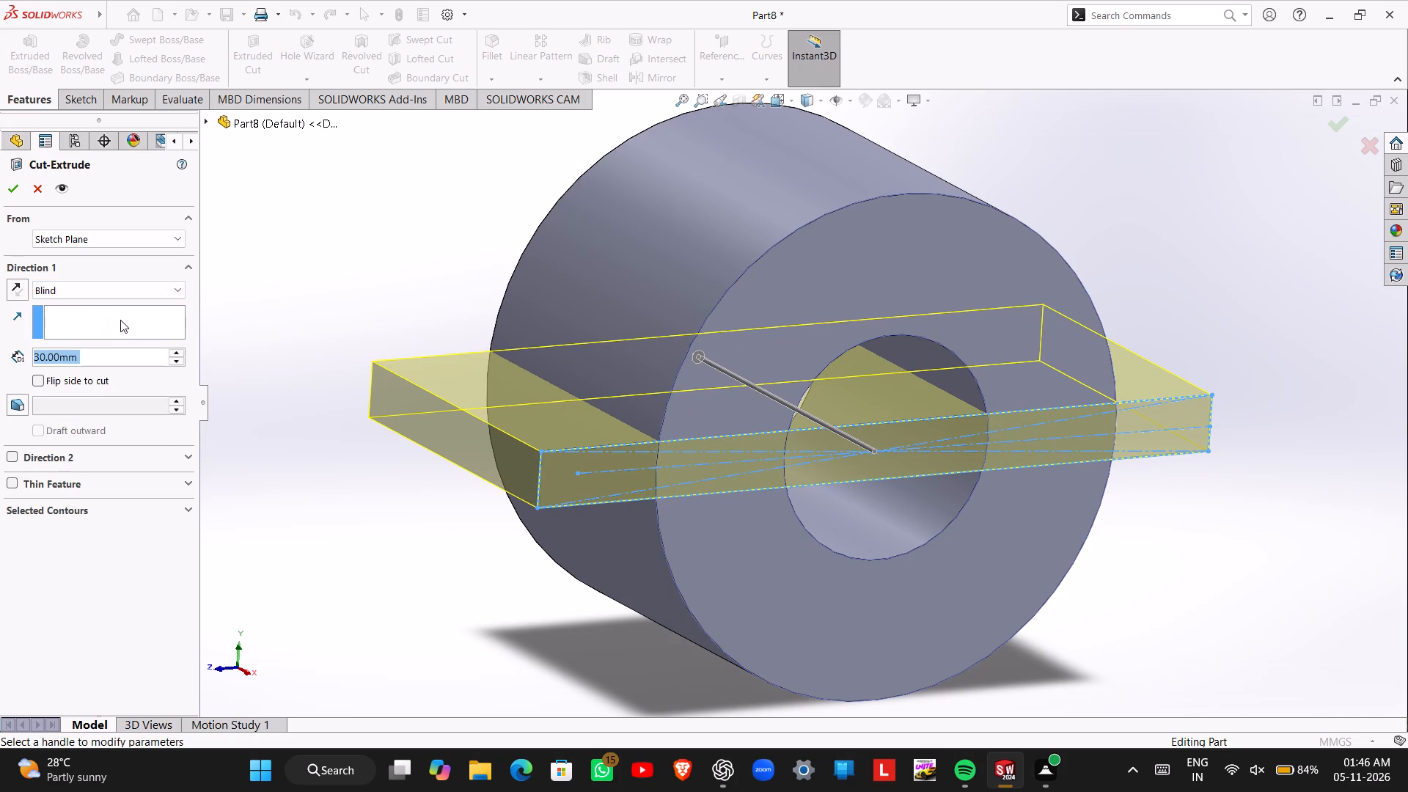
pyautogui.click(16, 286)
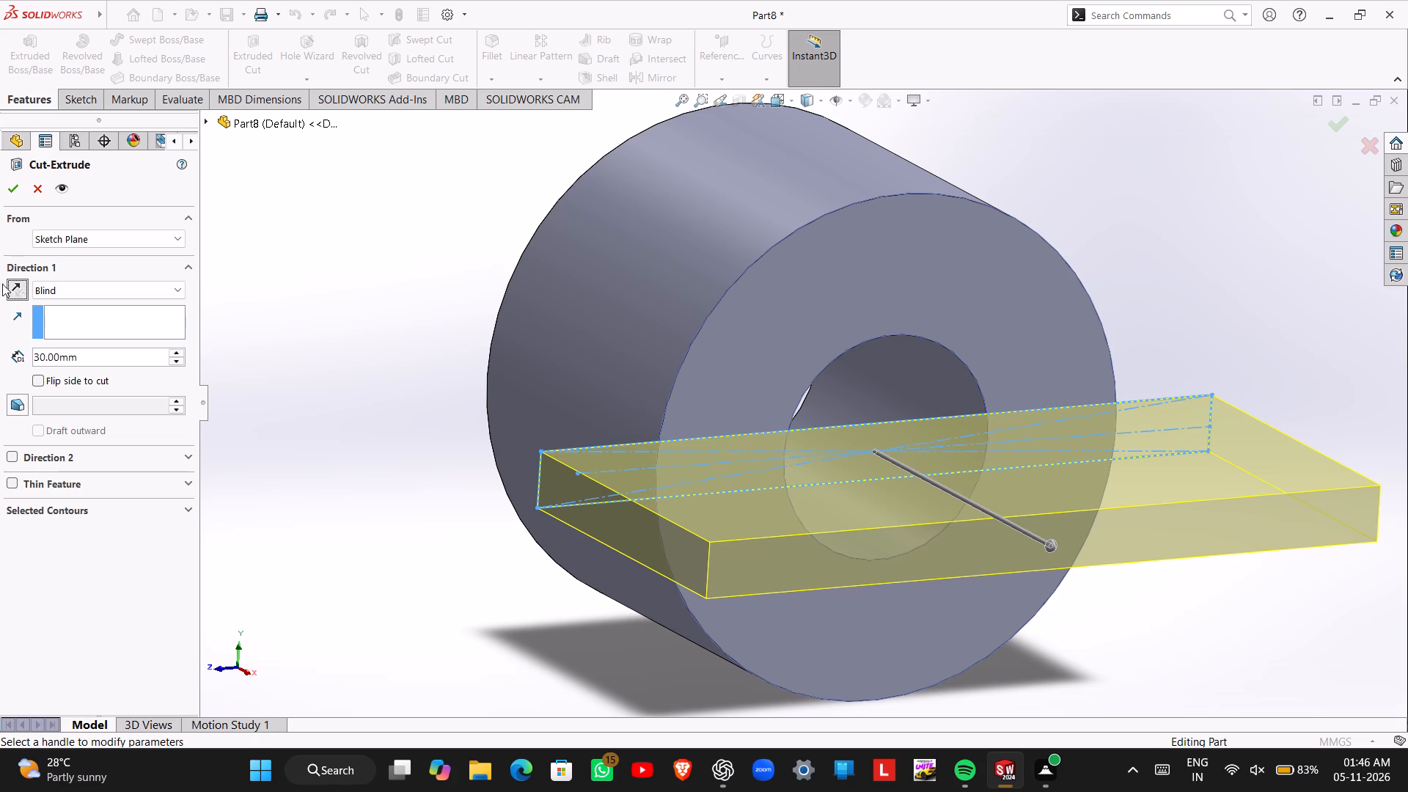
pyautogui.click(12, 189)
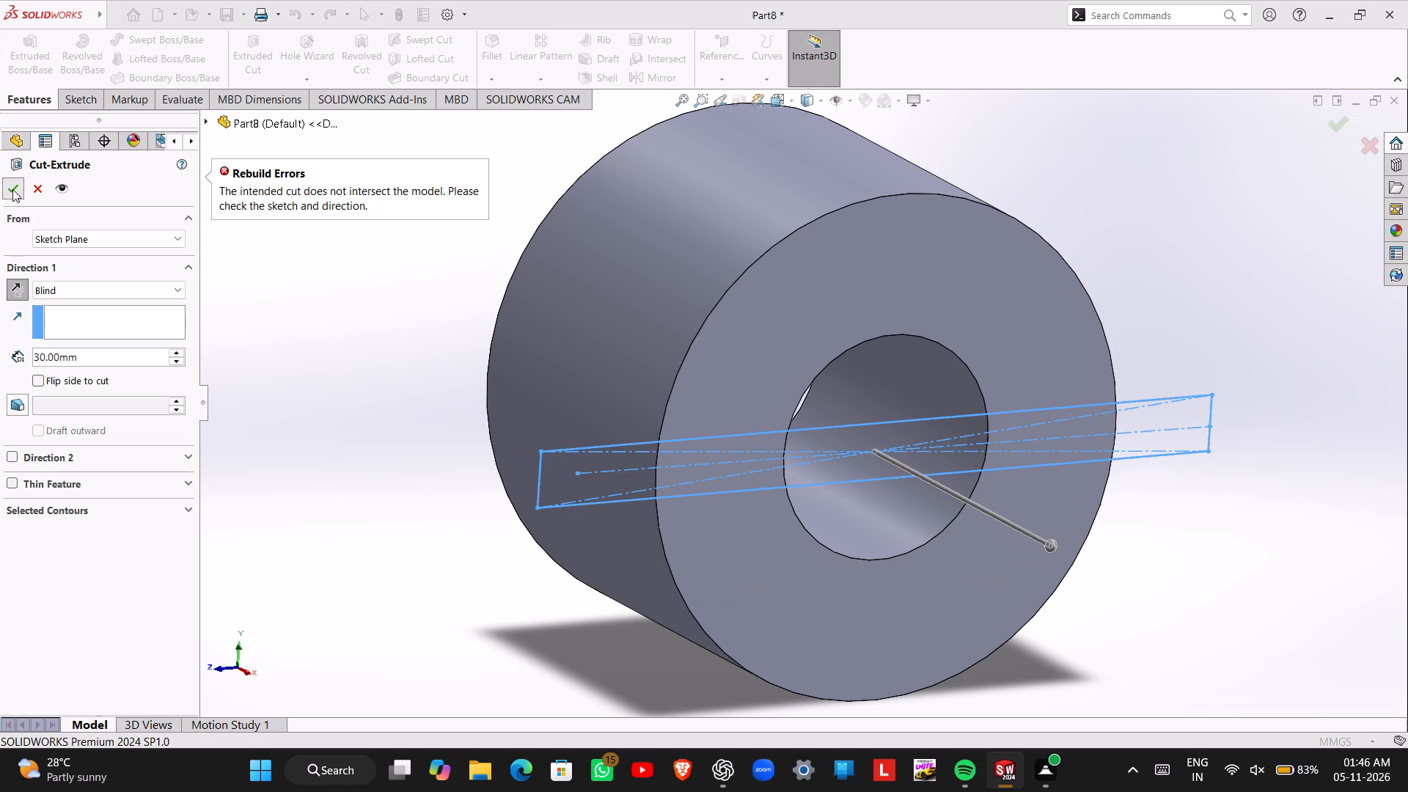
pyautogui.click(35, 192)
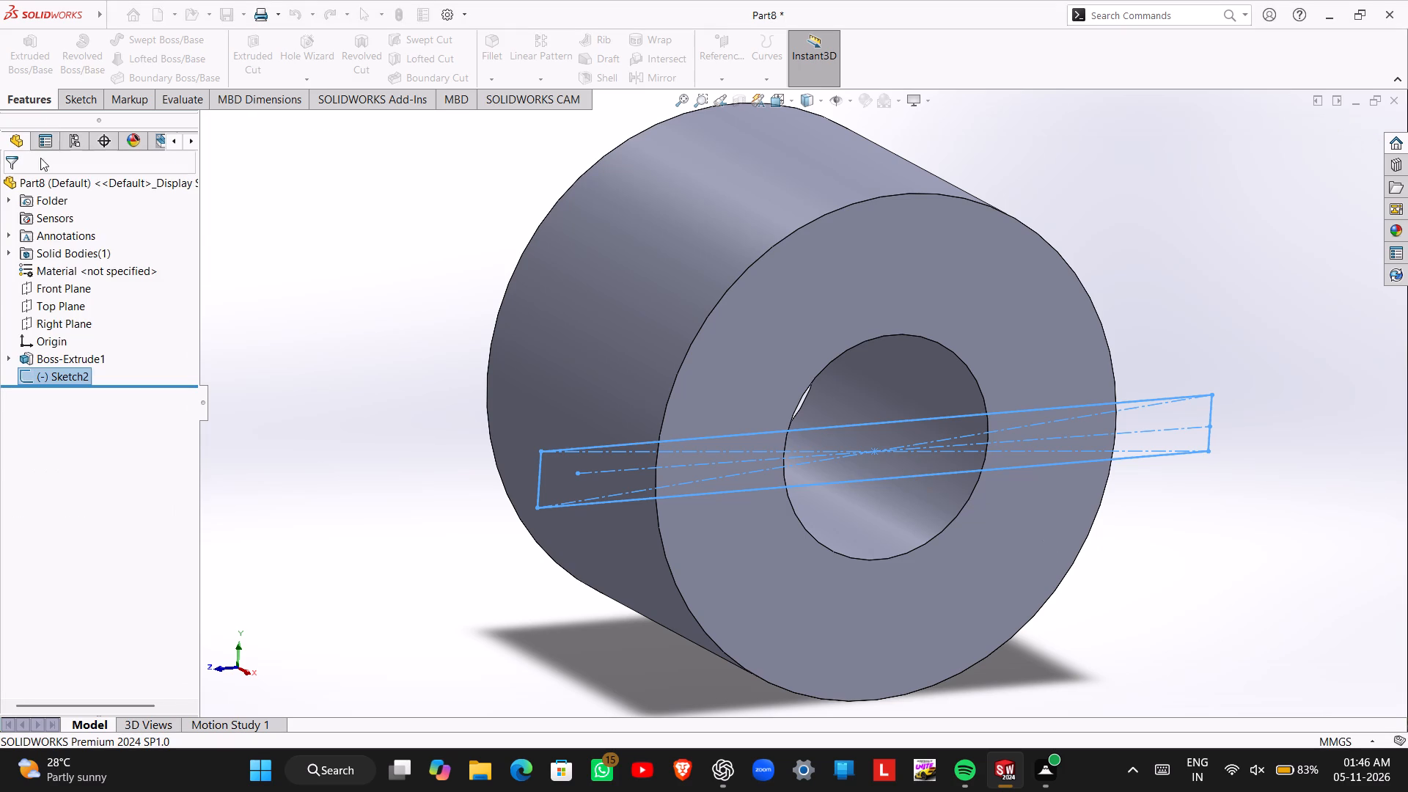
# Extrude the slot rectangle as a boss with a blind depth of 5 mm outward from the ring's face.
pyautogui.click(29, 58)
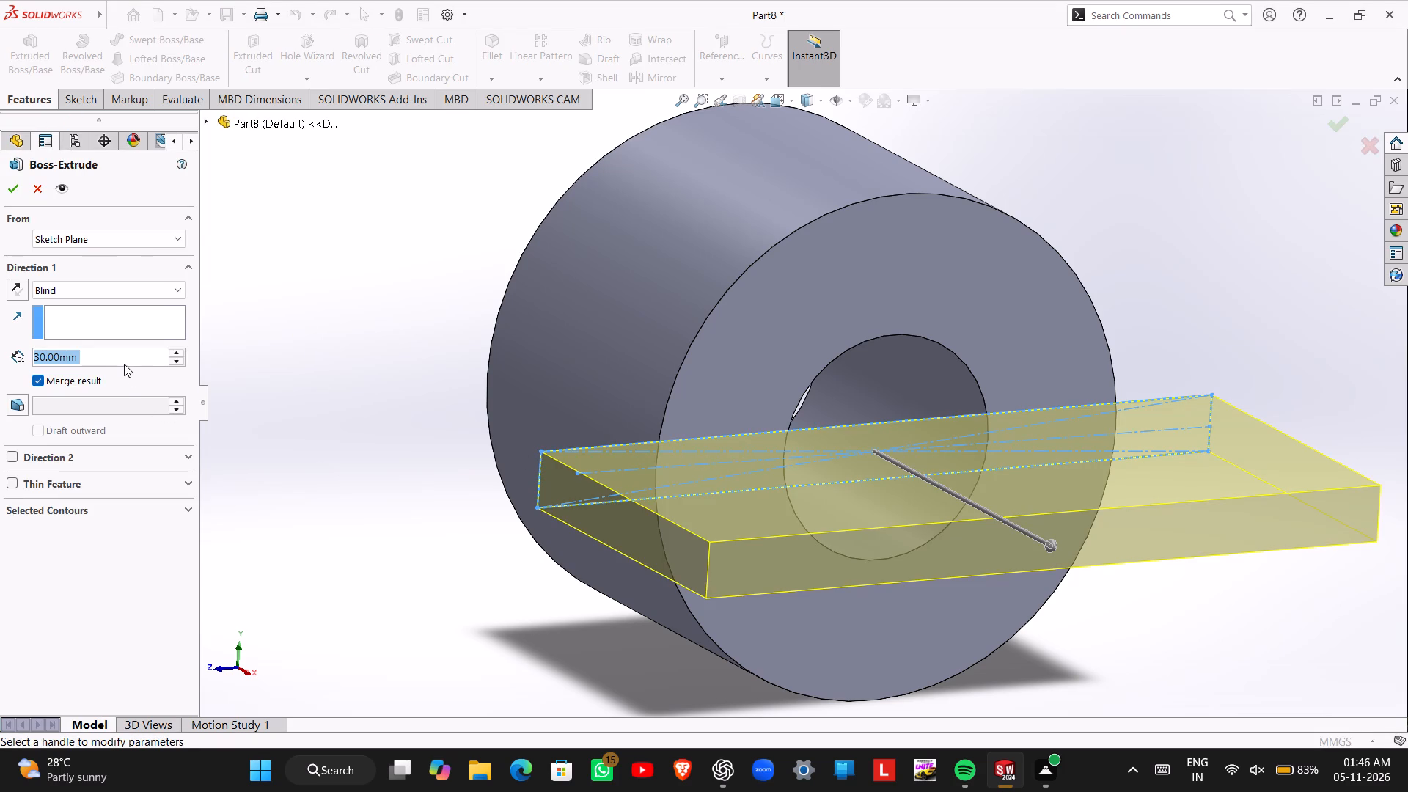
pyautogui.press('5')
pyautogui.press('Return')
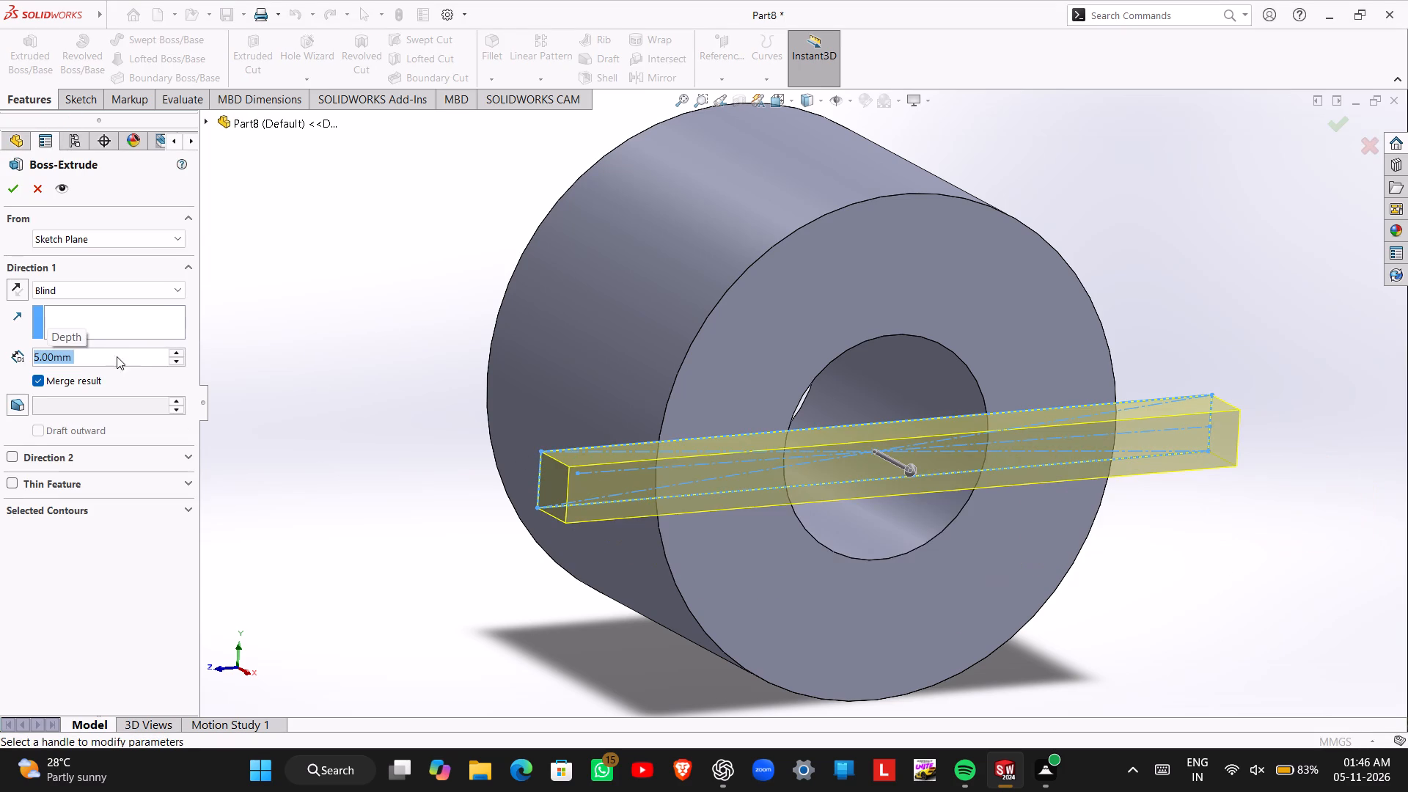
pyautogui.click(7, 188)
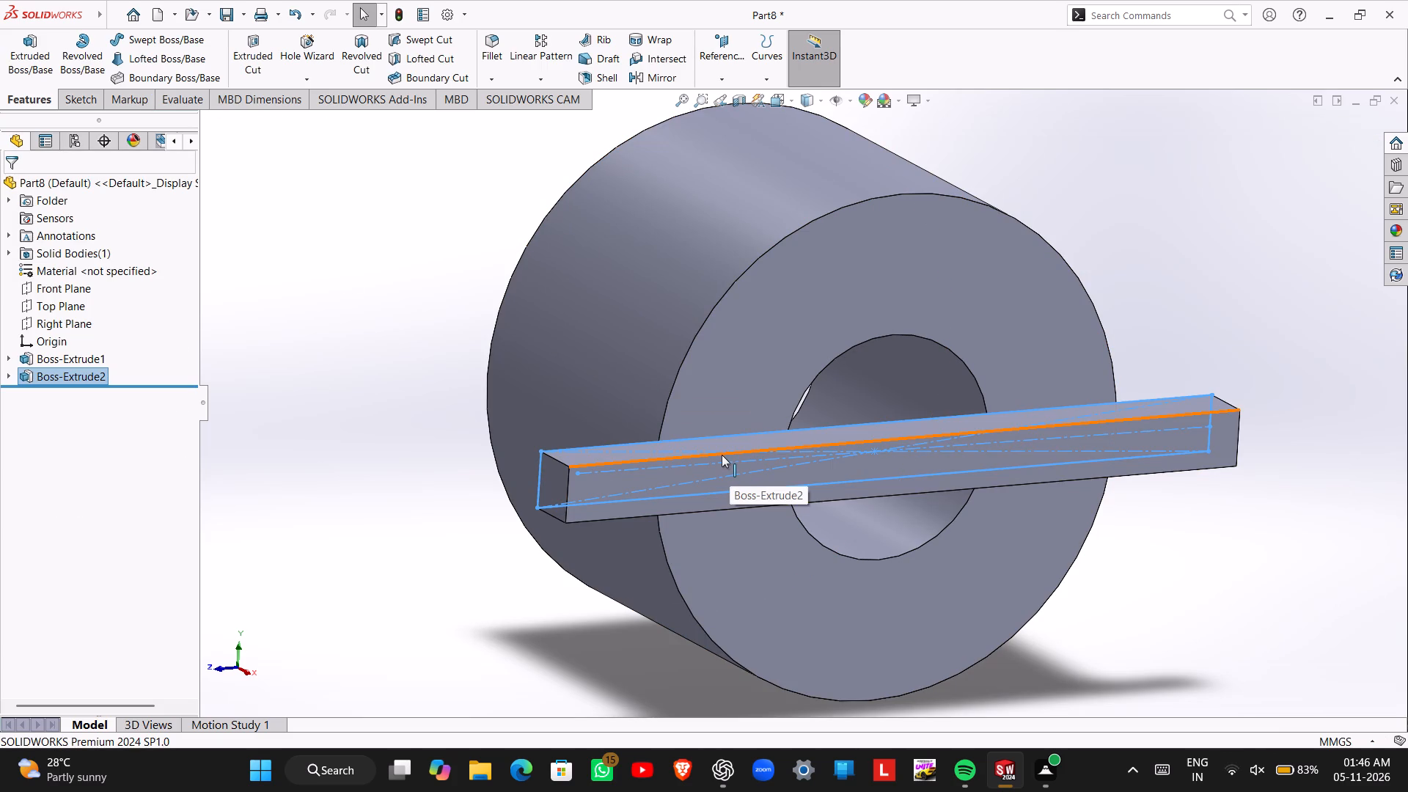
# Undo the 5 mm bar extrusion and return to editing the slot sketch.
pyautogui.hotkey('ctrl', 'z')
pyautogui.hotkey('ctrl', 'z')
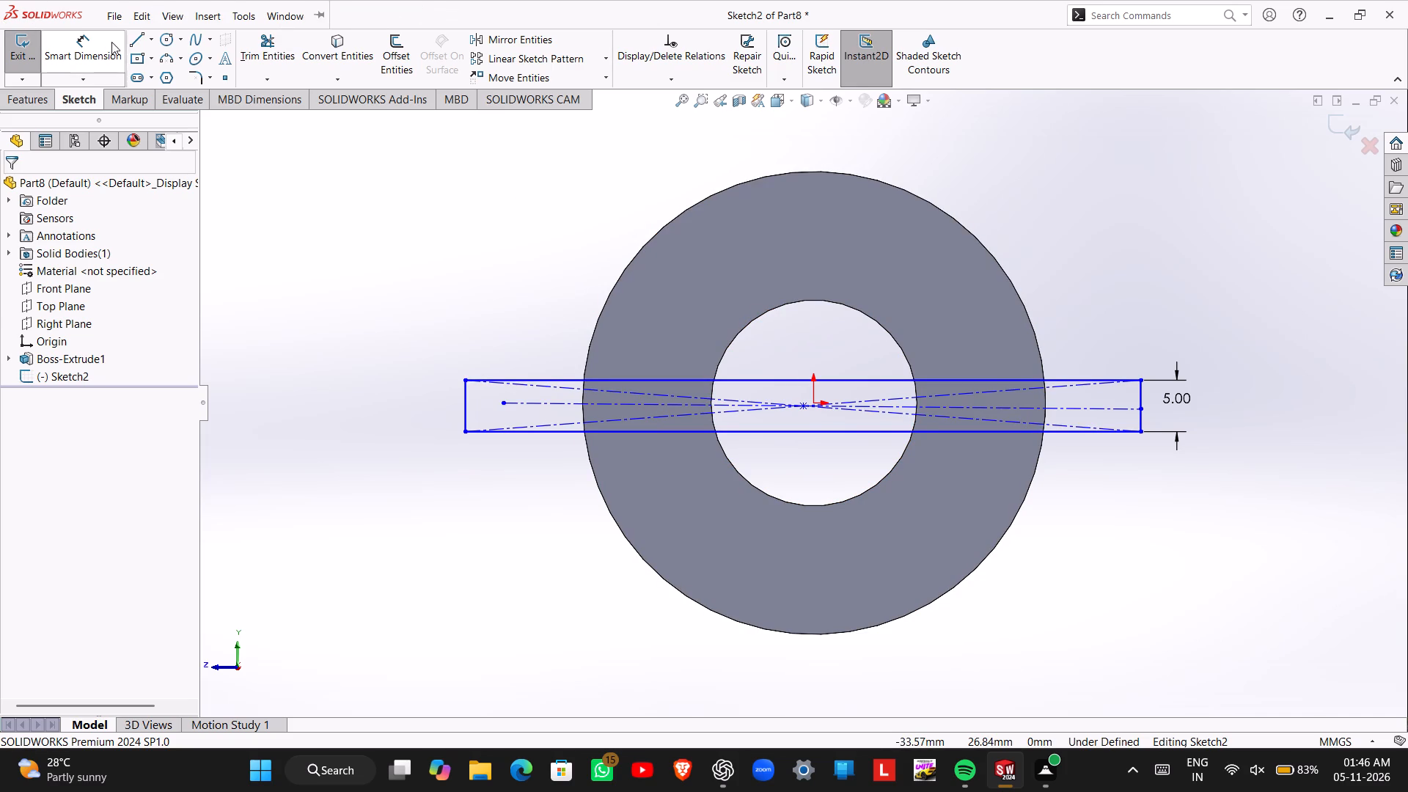
# Sketch a circle centred on the origin over the ring's outer edge and dimension its diameter to 45 mm.
pyautogui.click(163, 42)
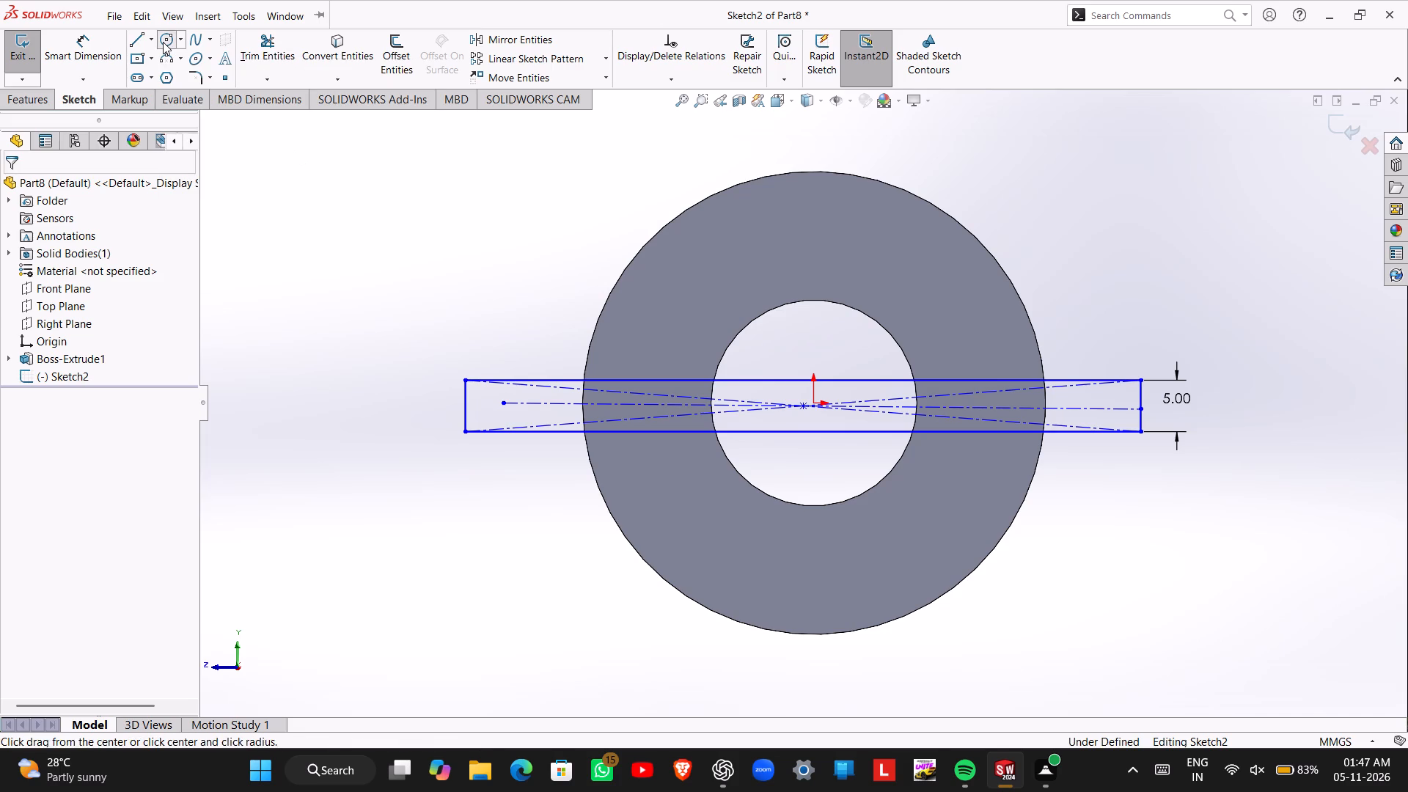
pyautogui.click(812, 403)
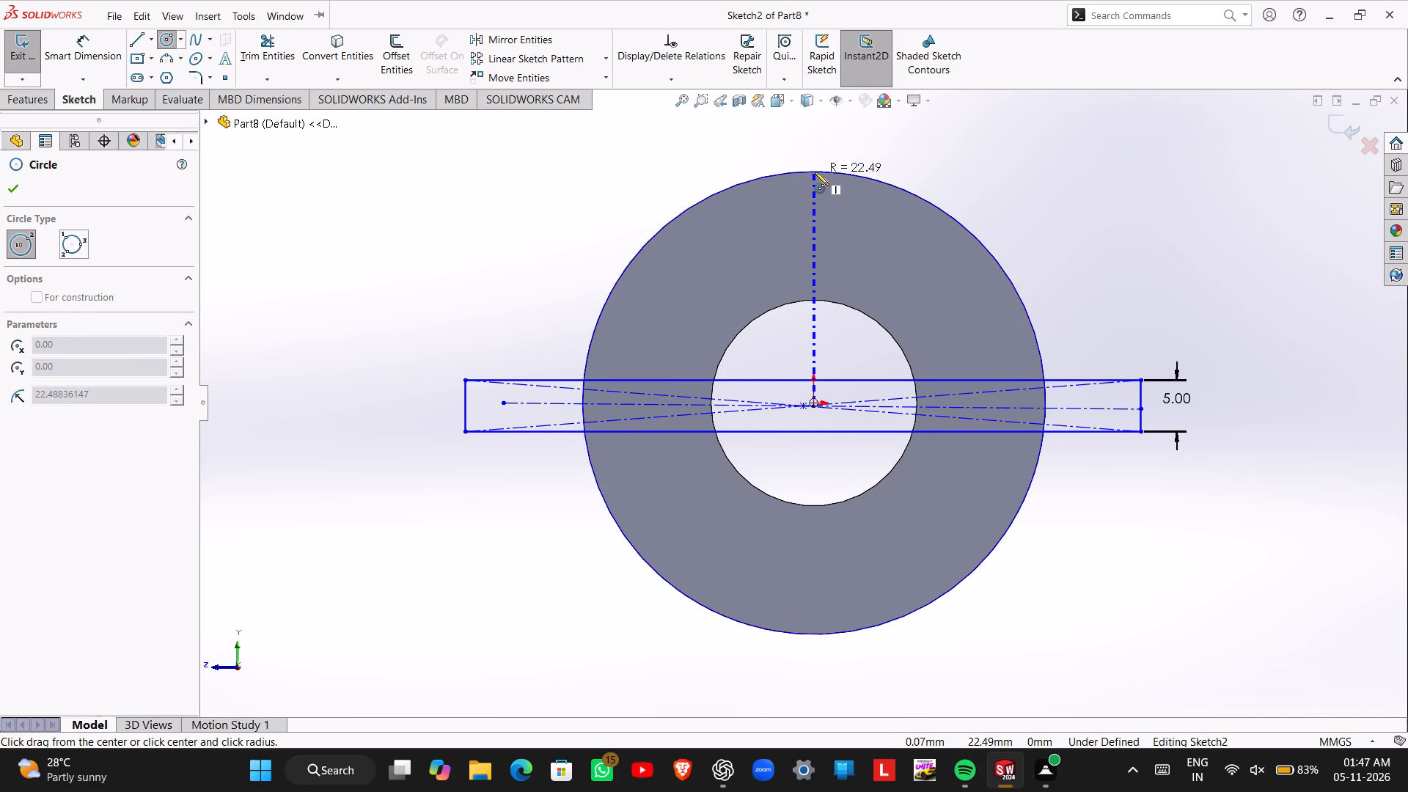
pyautogui.click(815, 172)
pyautogui.press('Escape')
pyautogui.moveTo(1095, 273); pyautogui.dragTo(1092, 265, button='right')
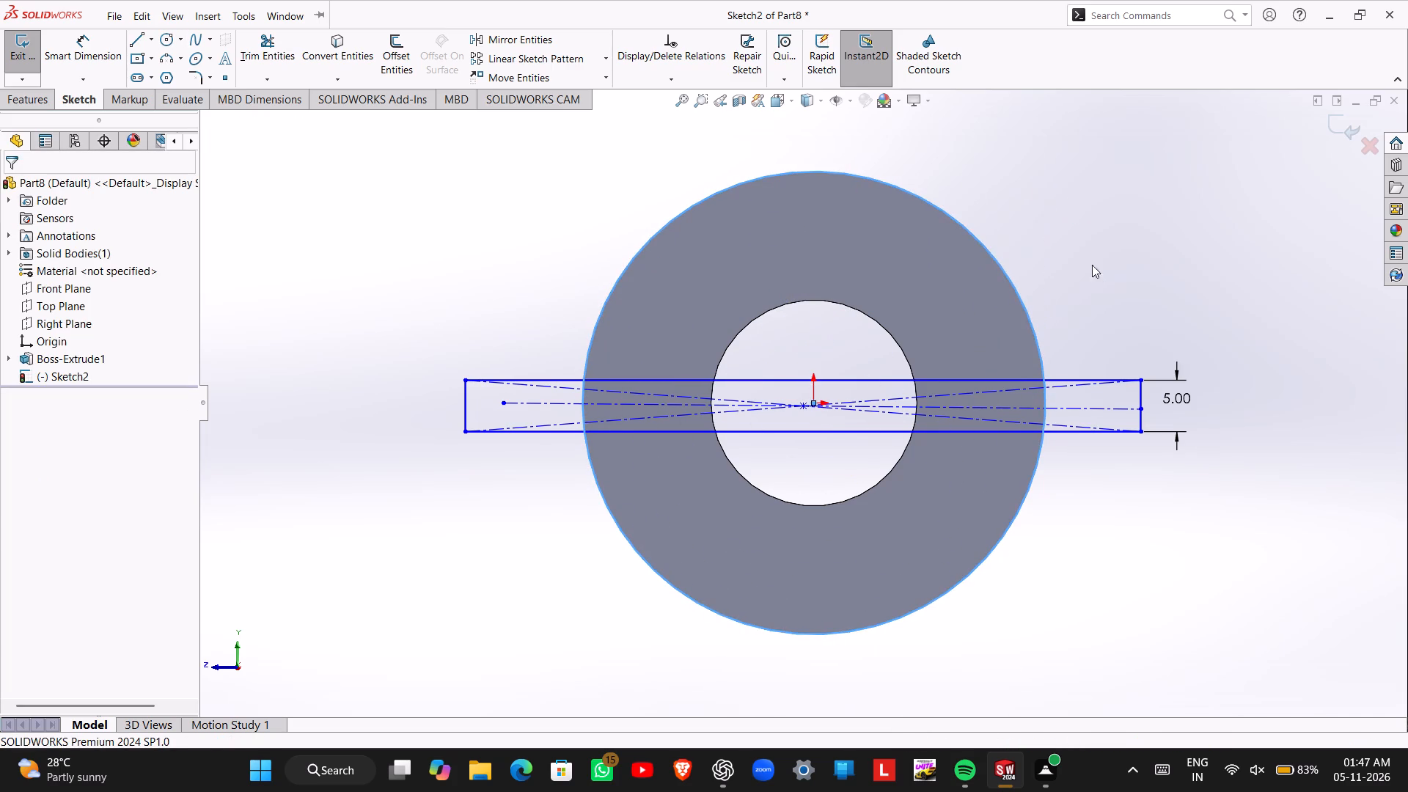
pyautogui.moveTo(1092, 265); pyautogui.dragTo(1080, 173, button='right')
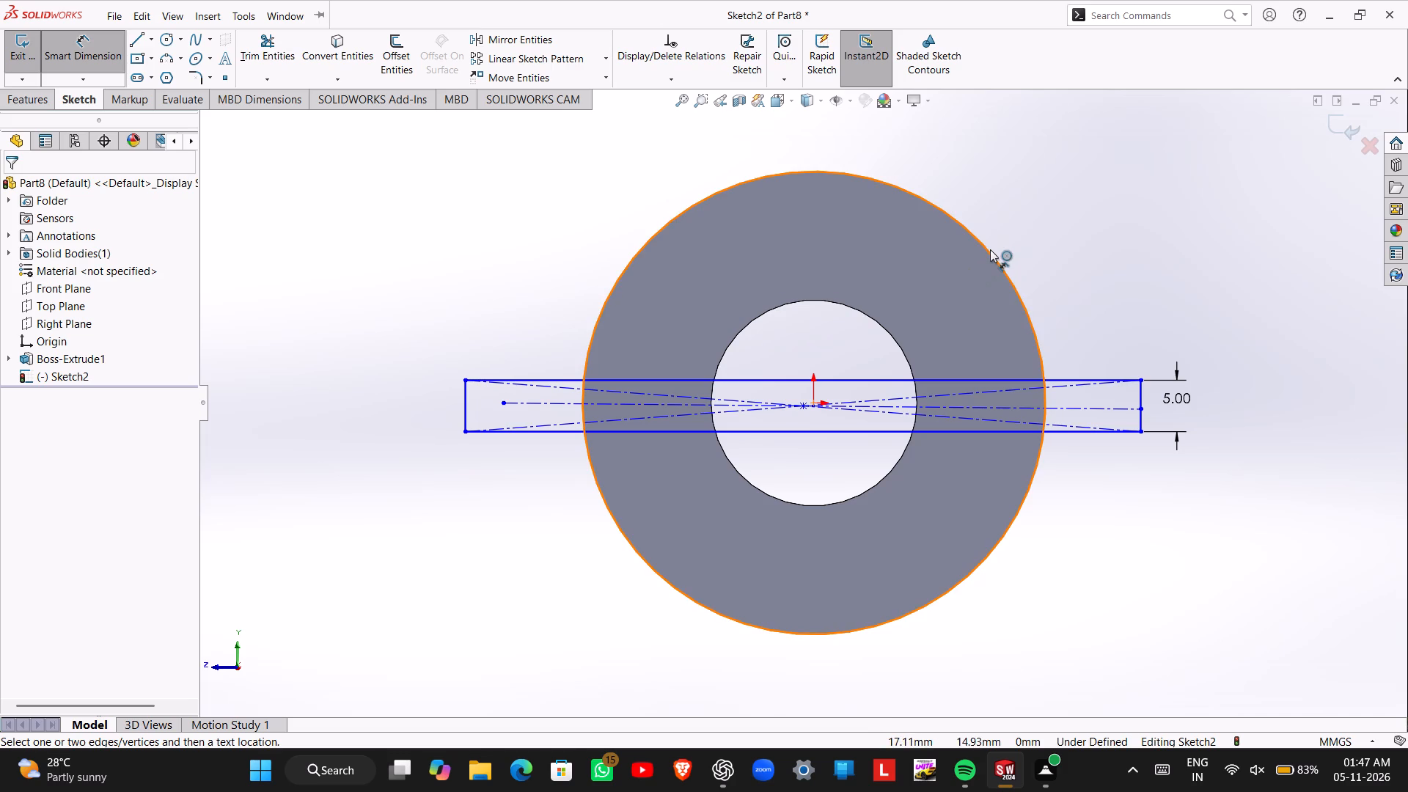
pyautogui.click(990, 249)
pyautogui.click(1159, 283)
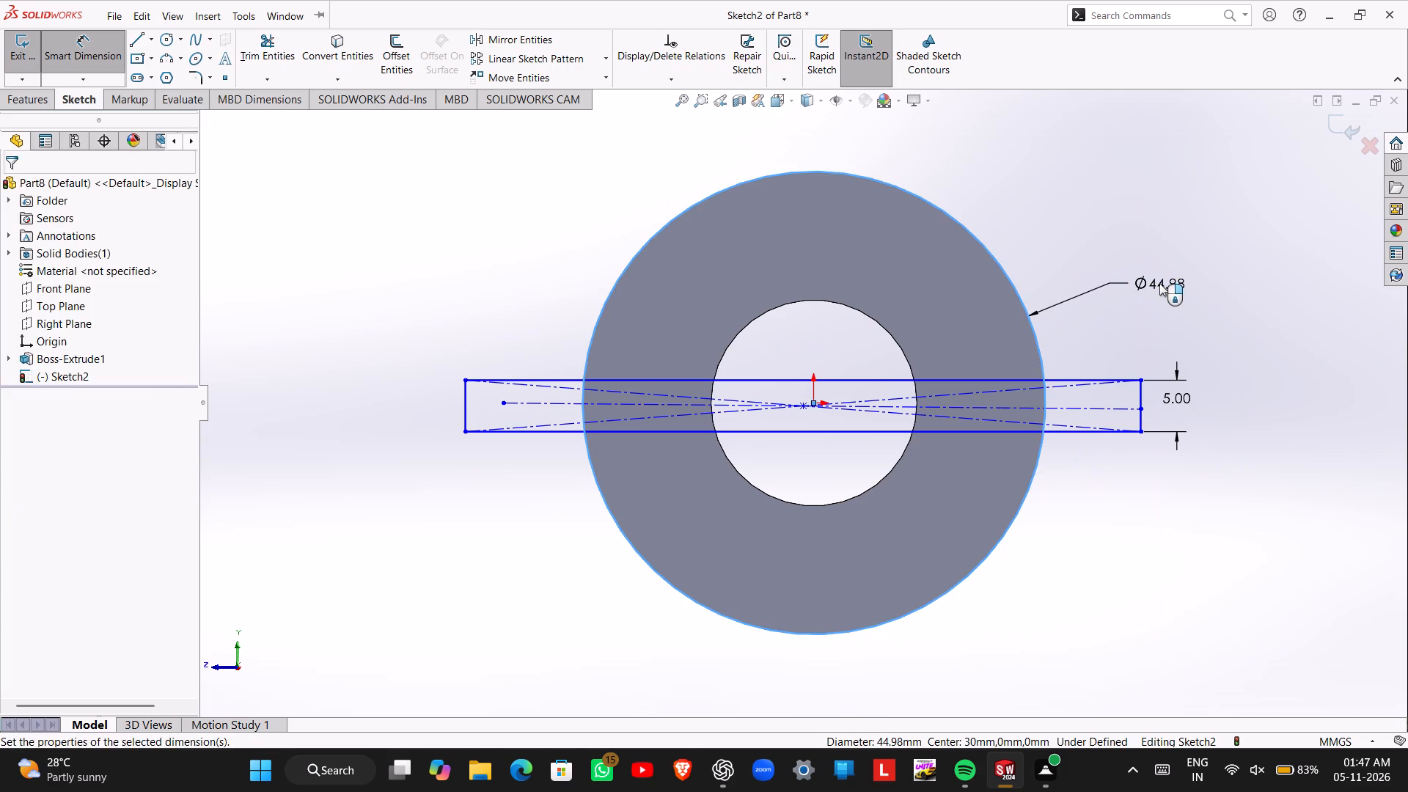
pyautogui.write('45')
pyautogui.press('Return')
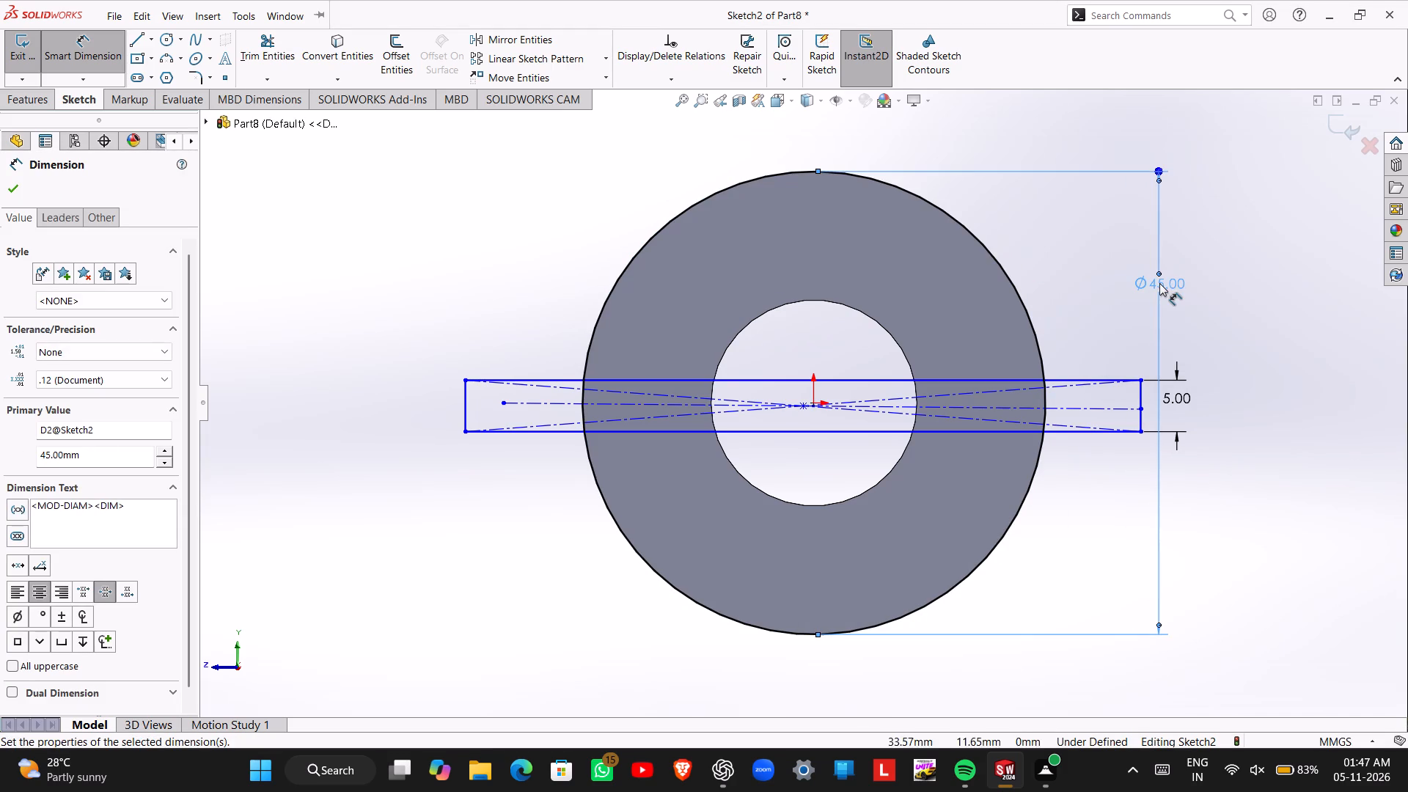
pyautogui.press('`')
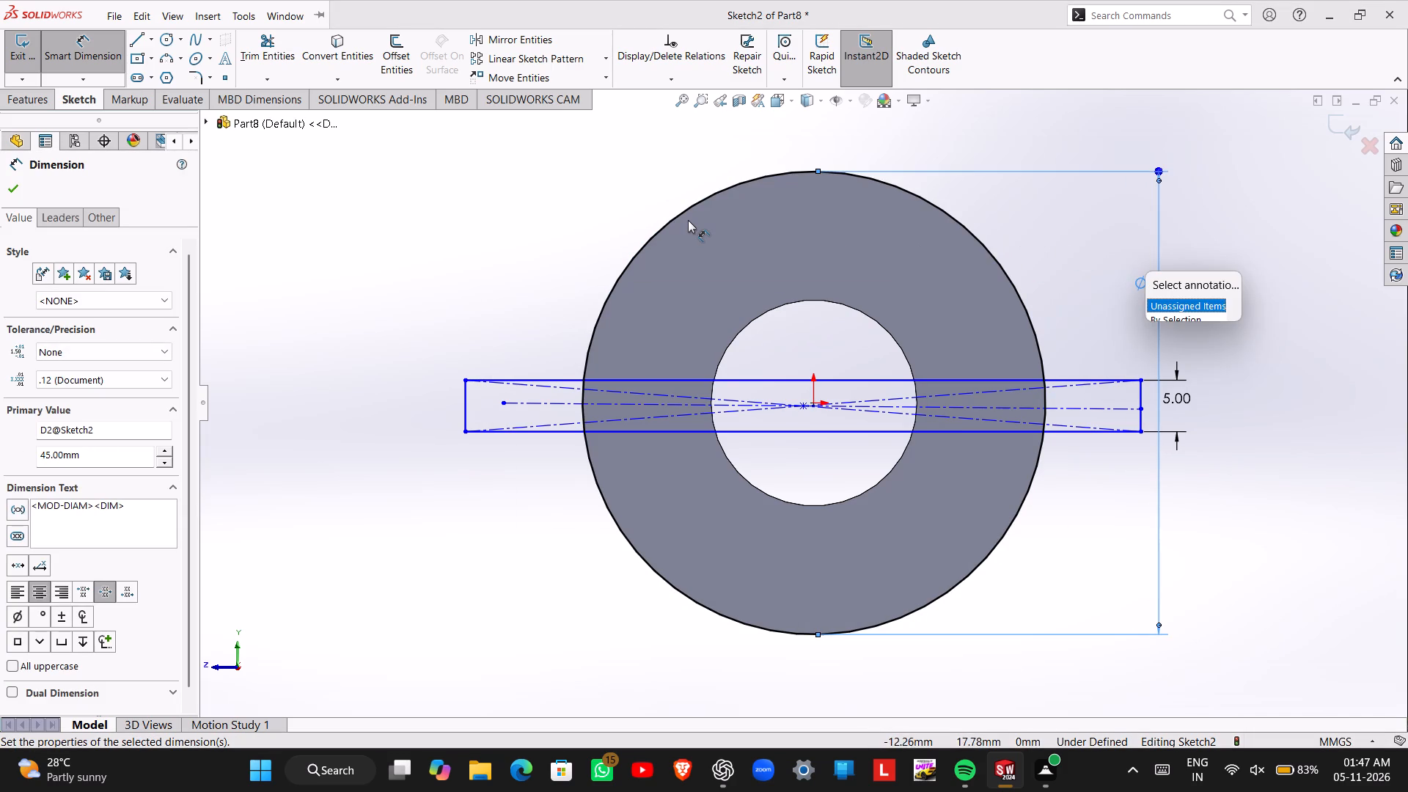
pyautogui.press('Escape')
pyautogui.press('Escape')
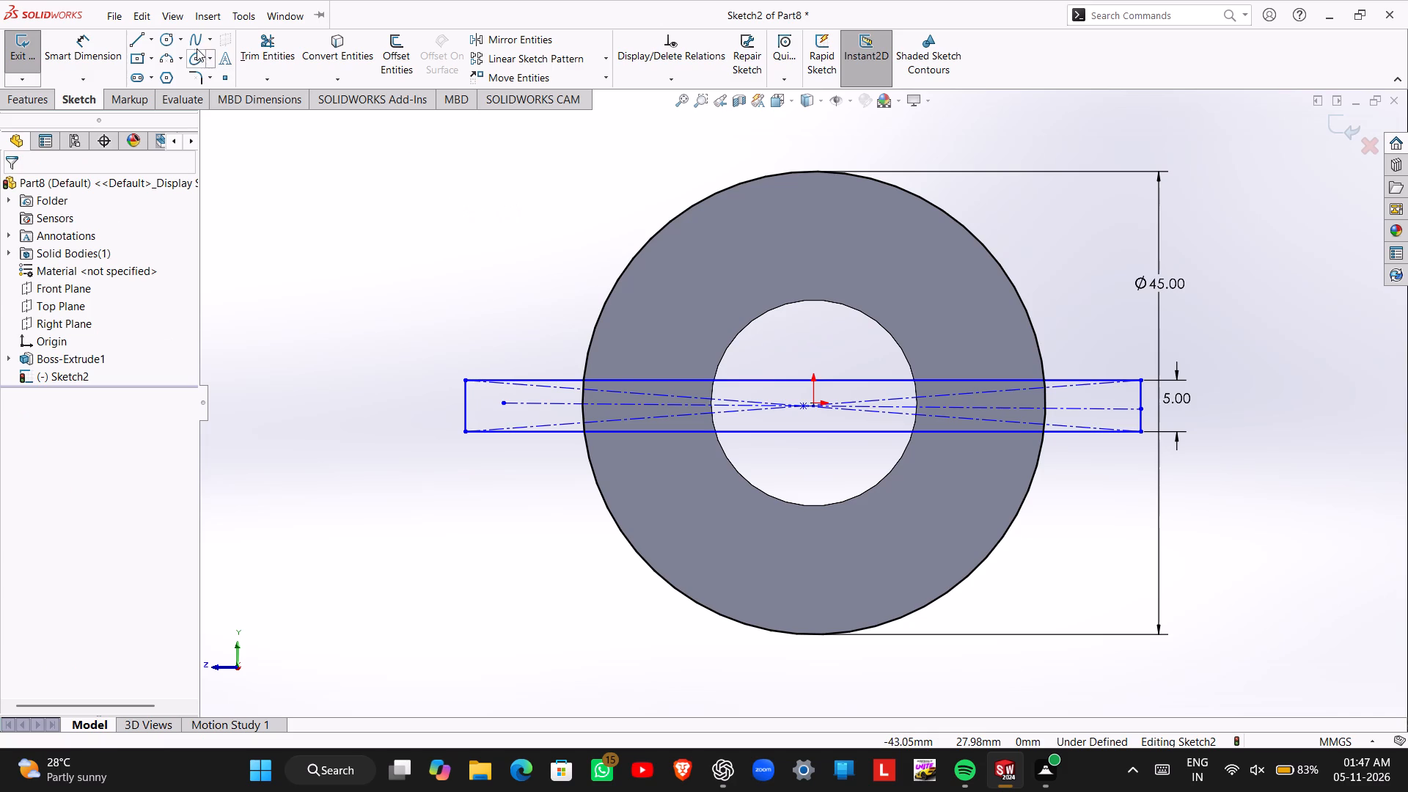
# Convert the upper and lower long sides of the slot rectangle to construction lines.
pyautogui.click(133, 39)
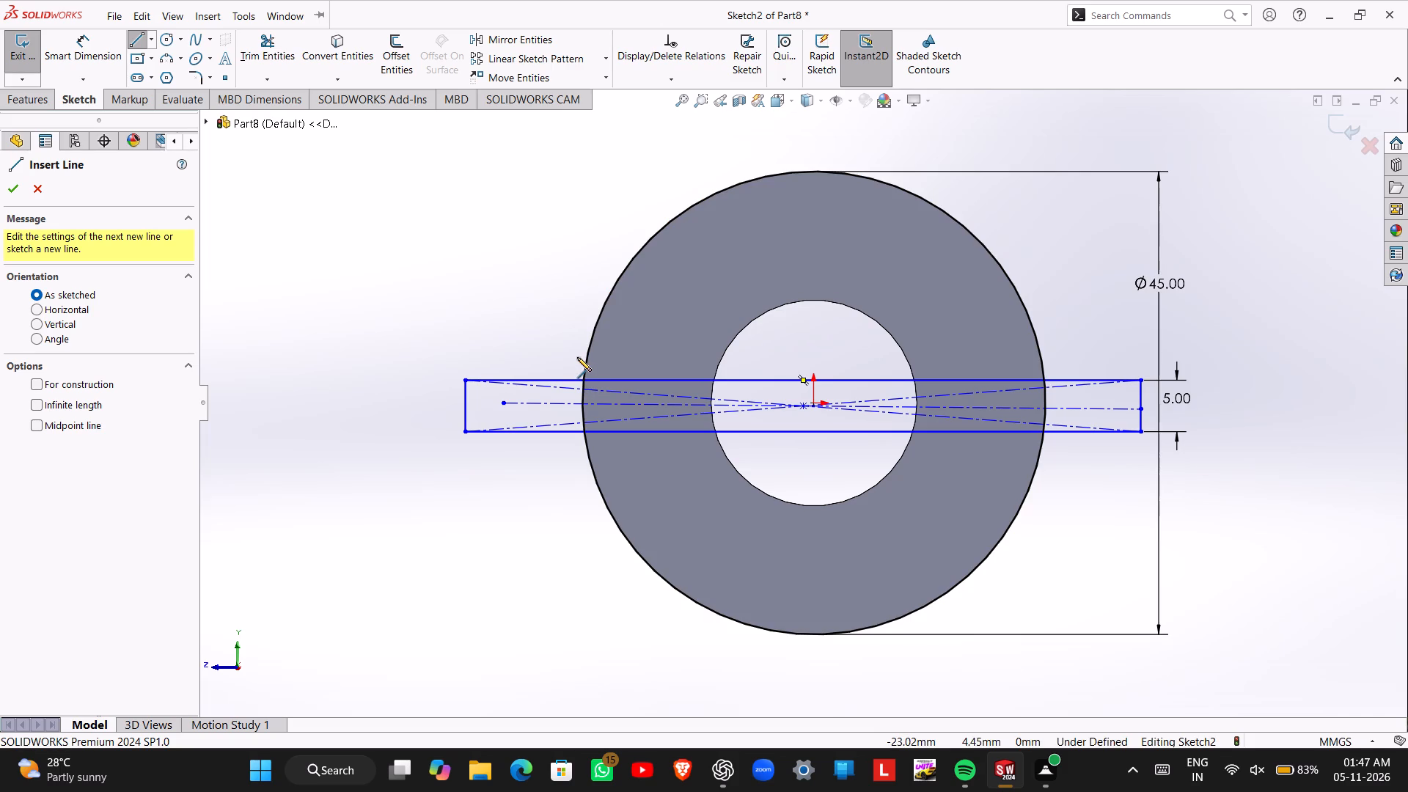
pyautogui.press('Escape')
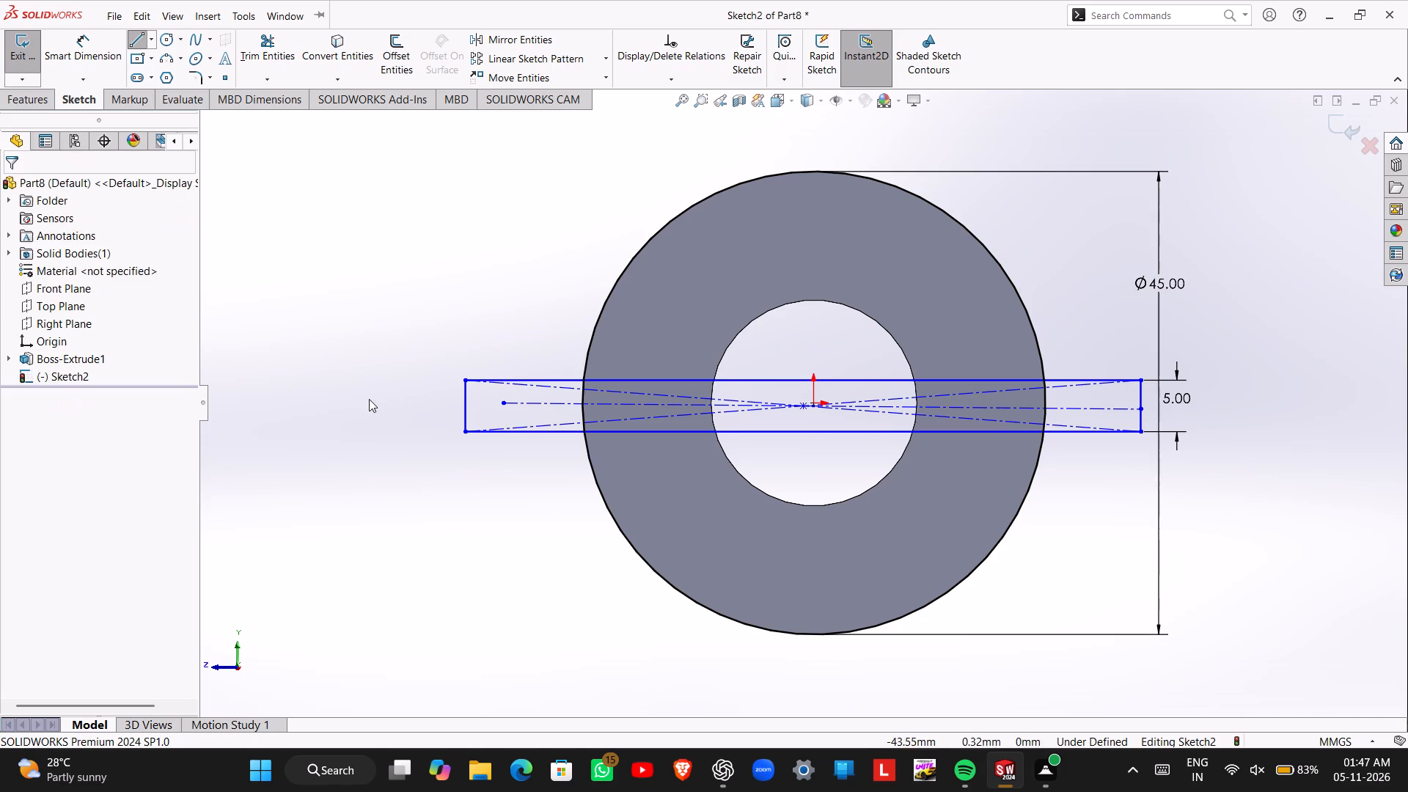
pyautogui.click(496, 381)
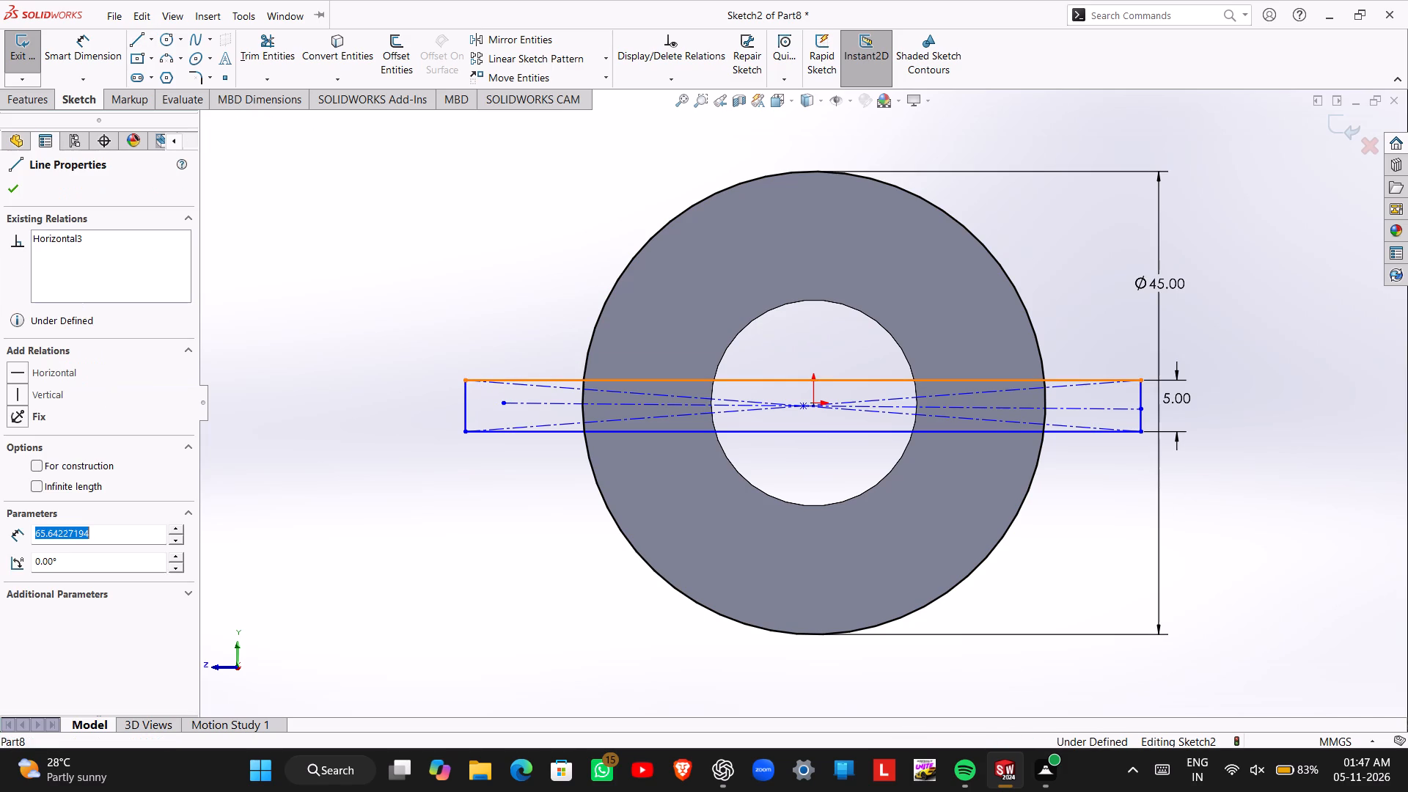
pyautogui.click(32, 465)
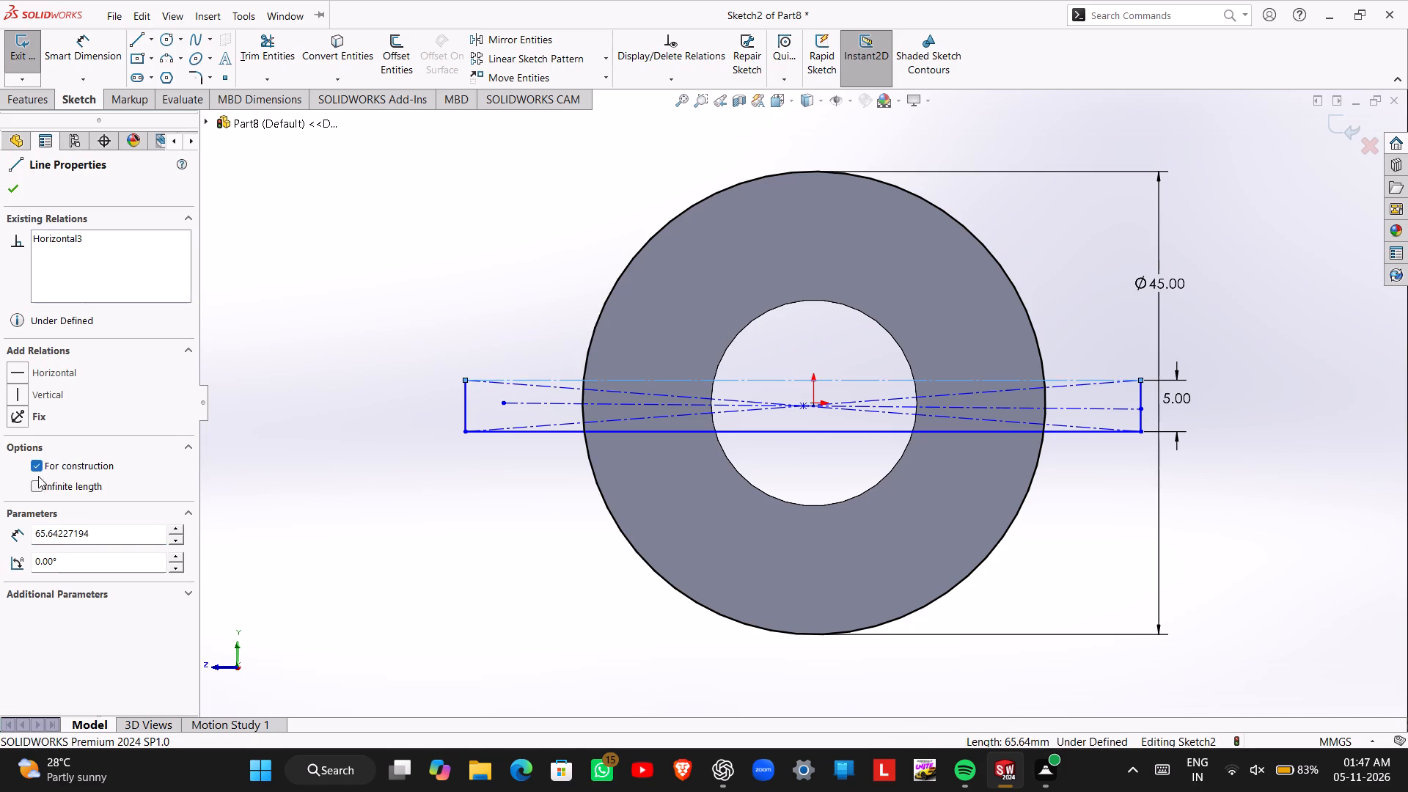
pyautogui.click(522, 430)
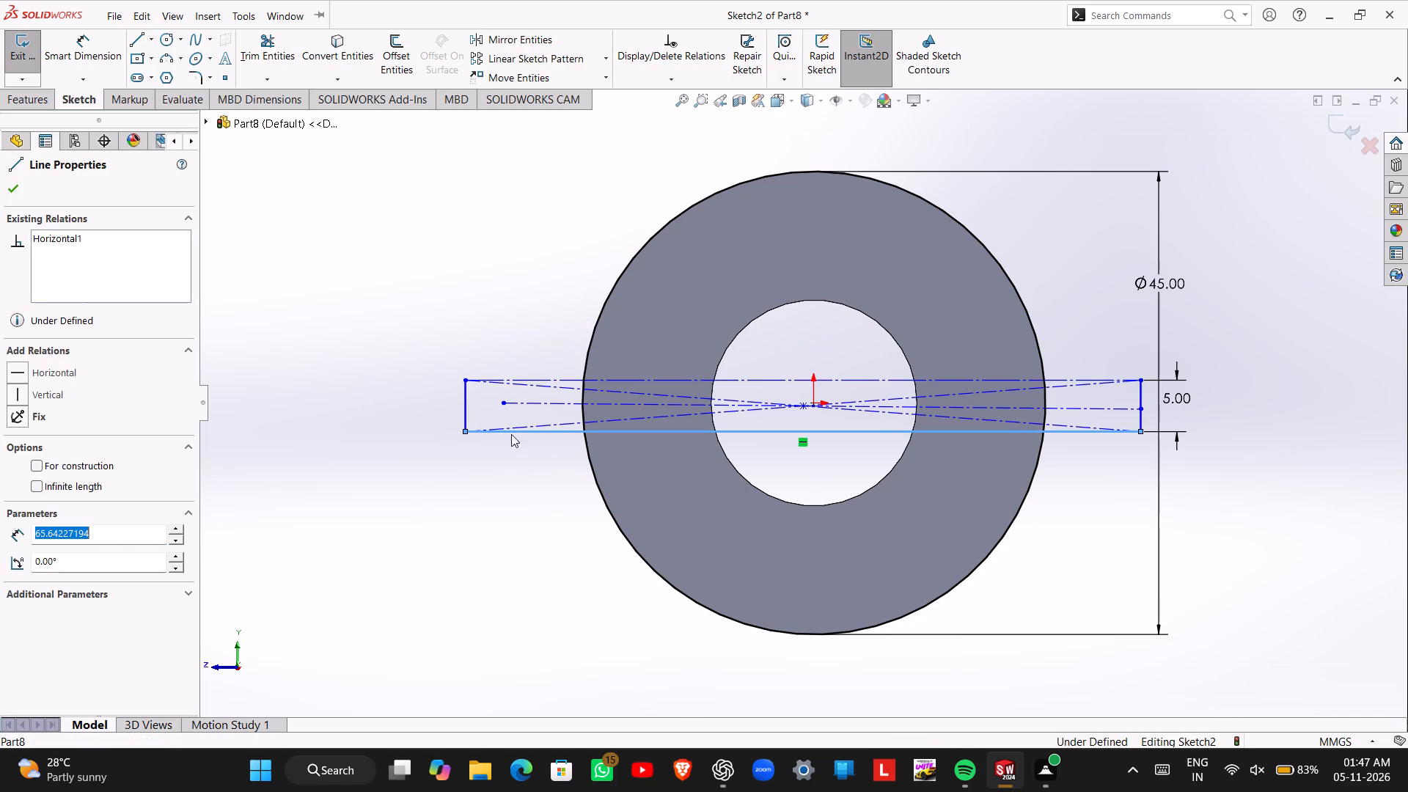
pyautogui.click(34, 465)
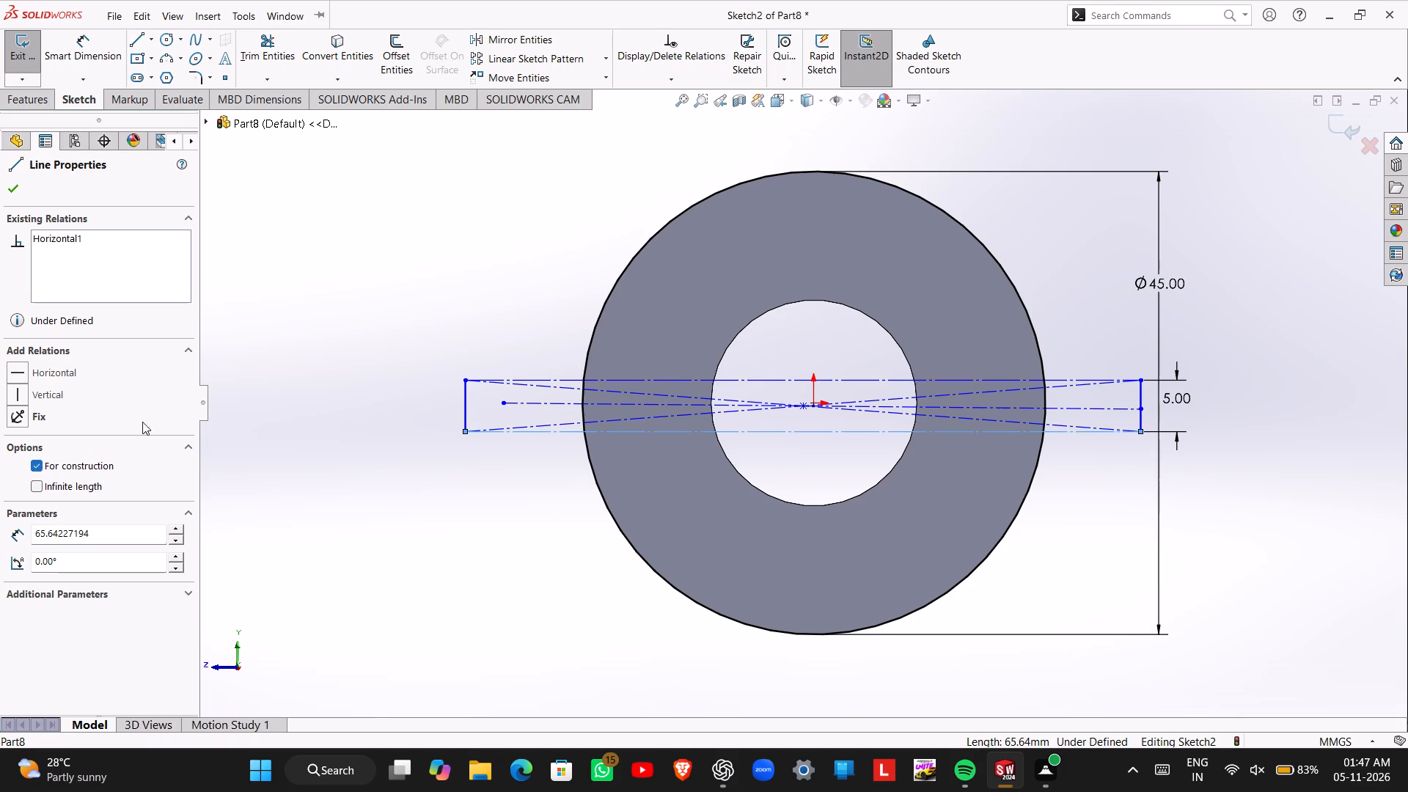
pyautogui.press('Escape')
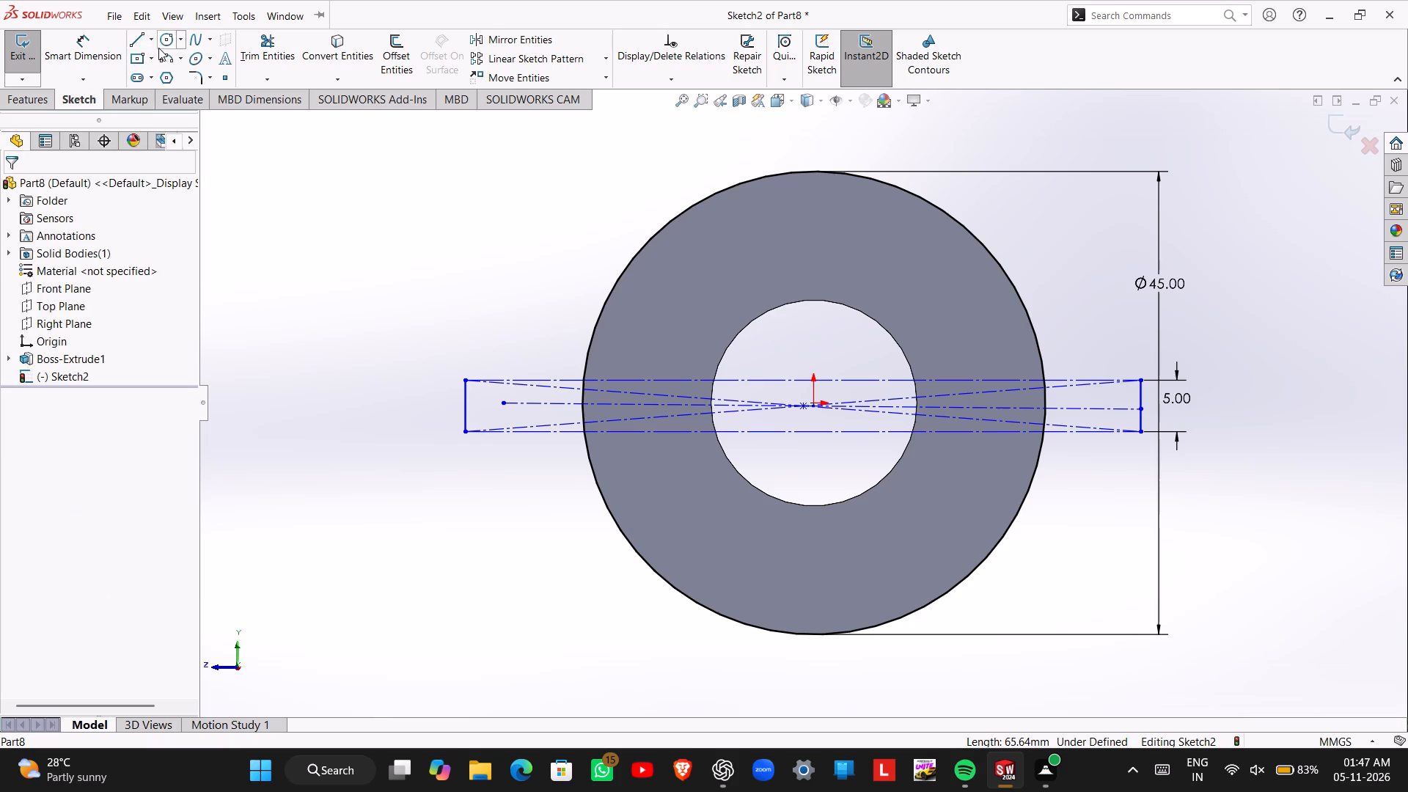
# Draw two horizontal lines about 45 mm long over the rectangle's long construction sides, each ending where they cross the 45 mm circle.
pyautogui.click(142, 40)
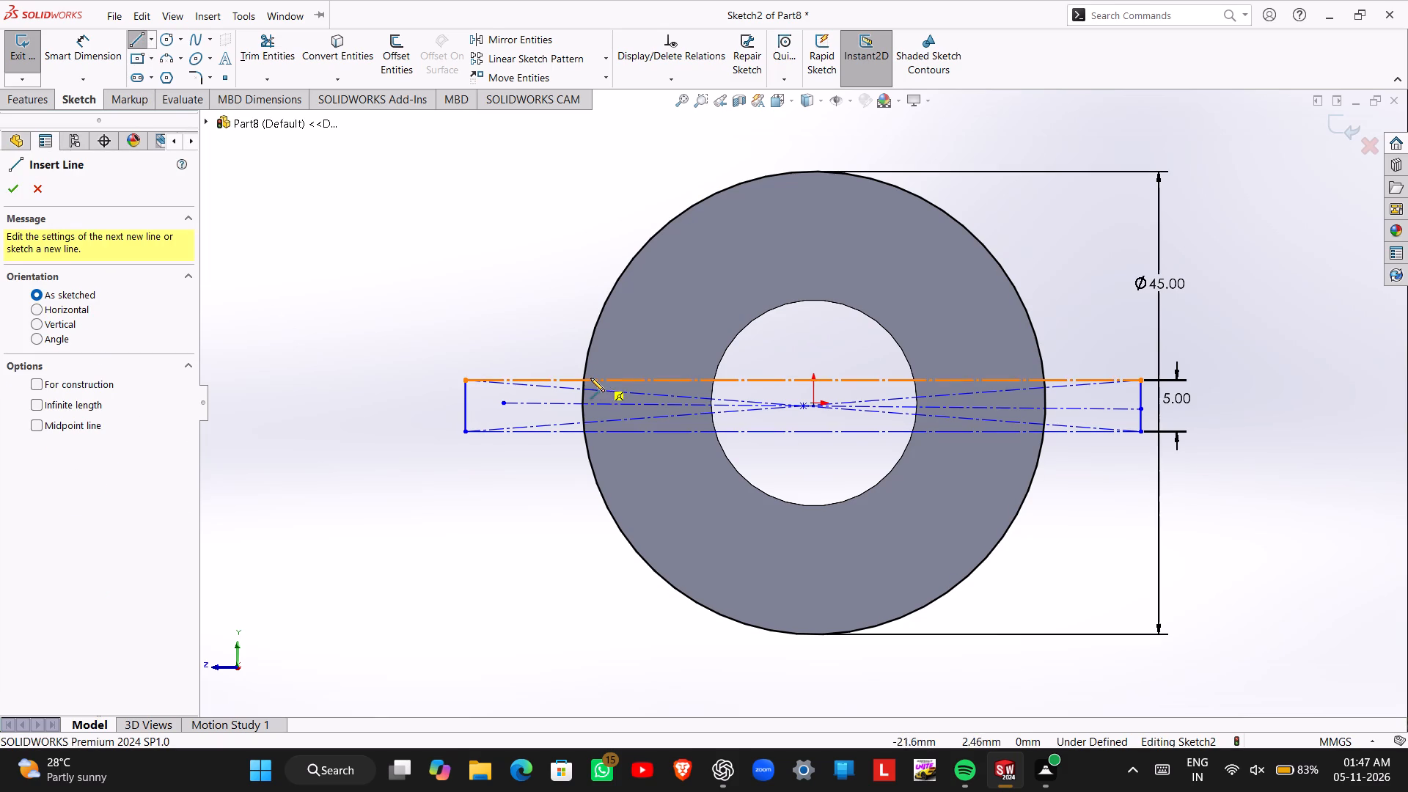
pyautogui.click(584, 380)
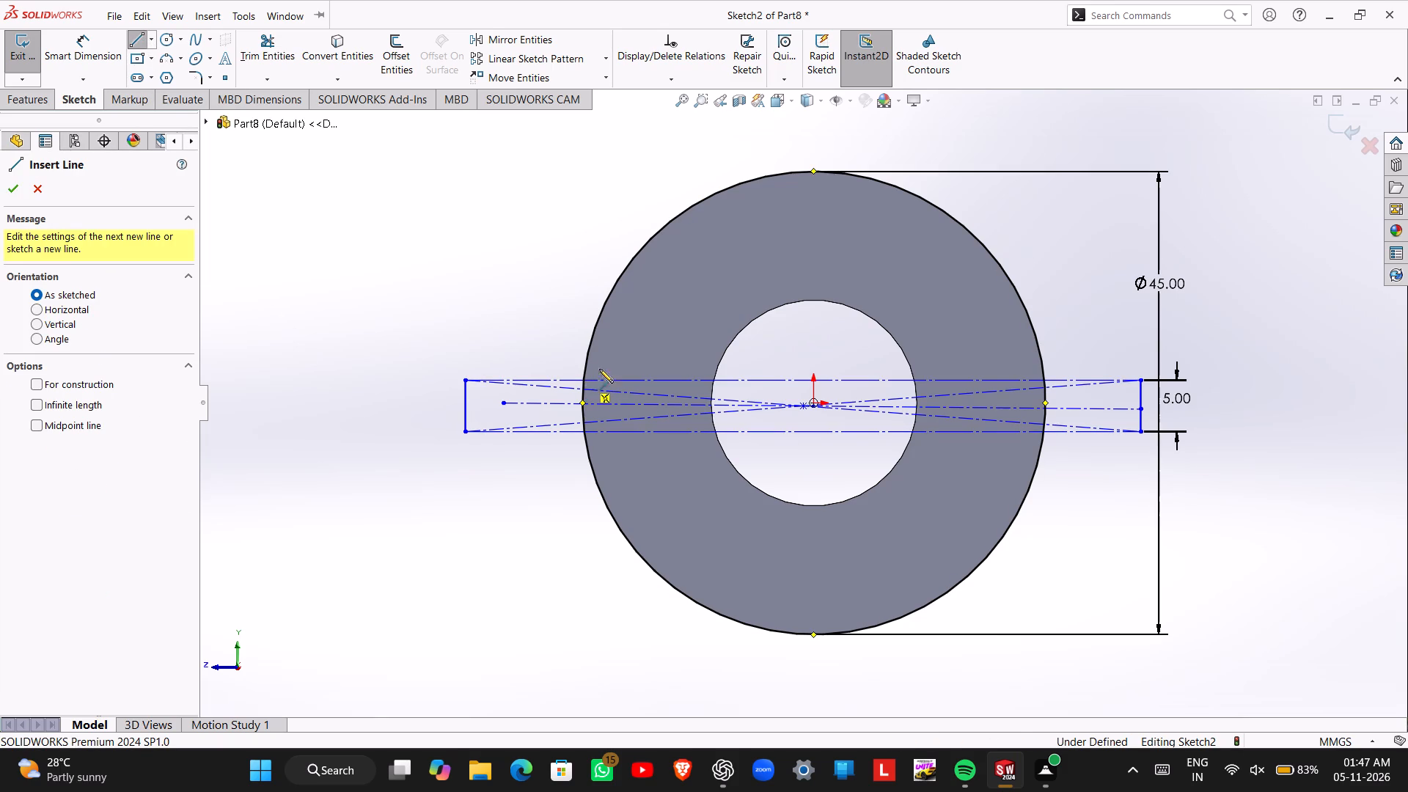
pyautogui.click(1043, 379)
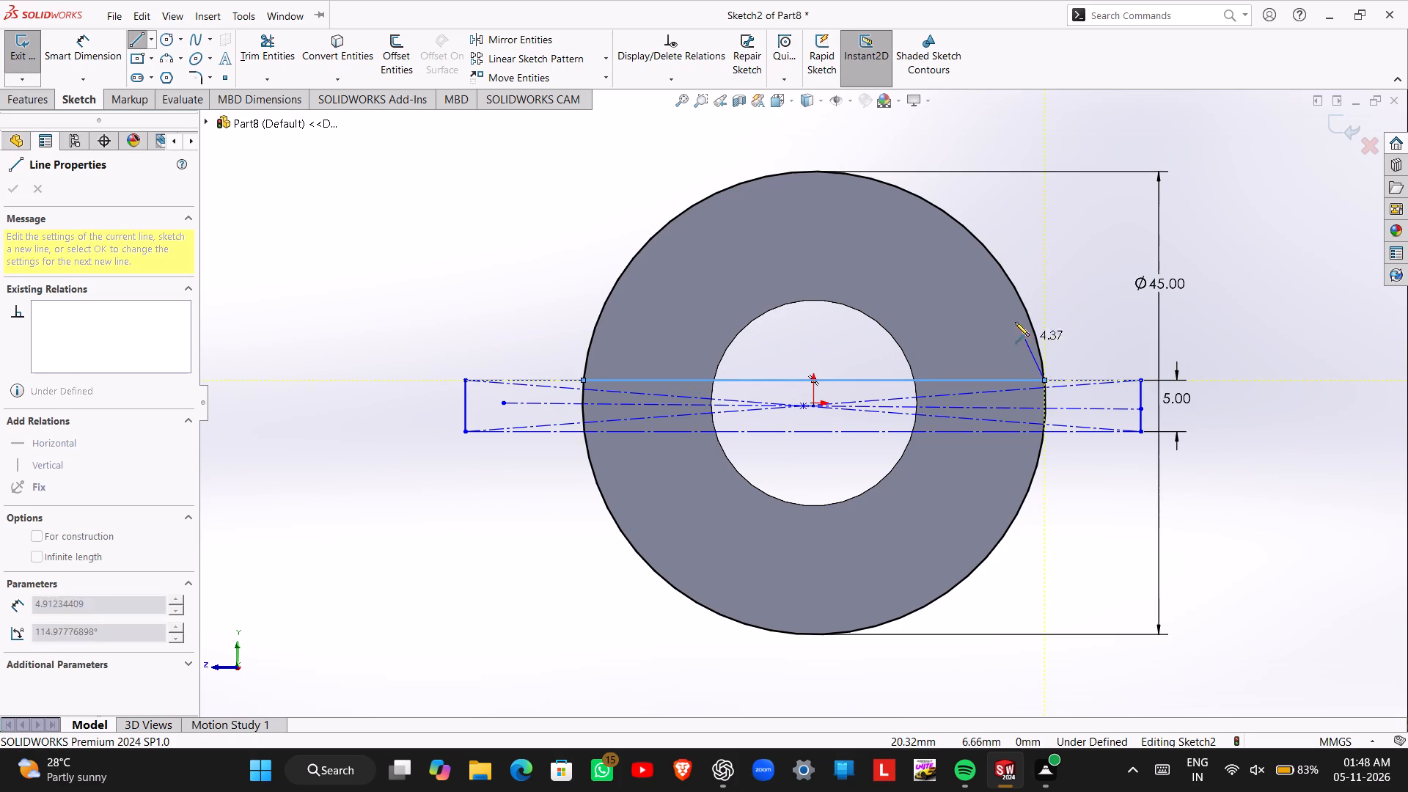
pyautogui.press('Escape')
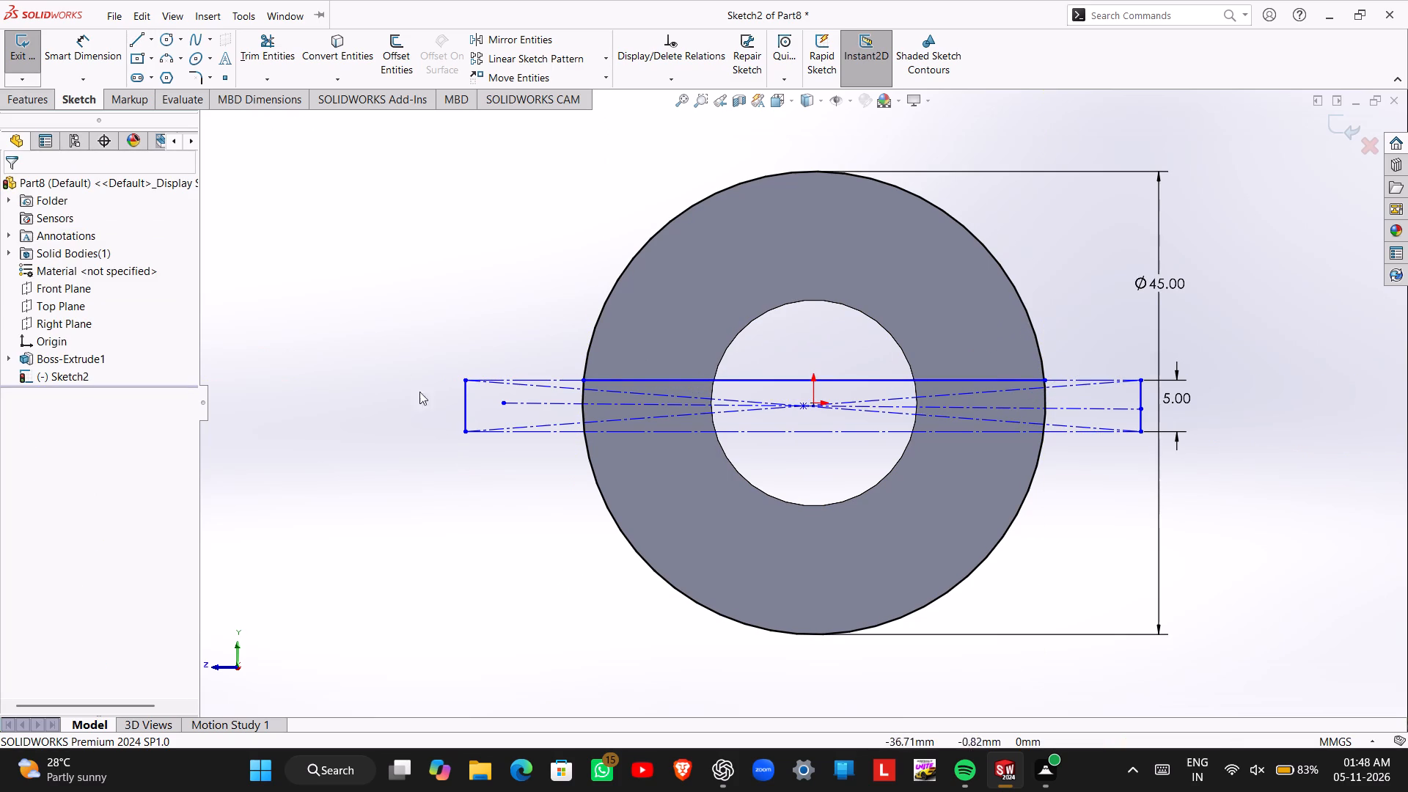
pyautogui.click(136, 41)
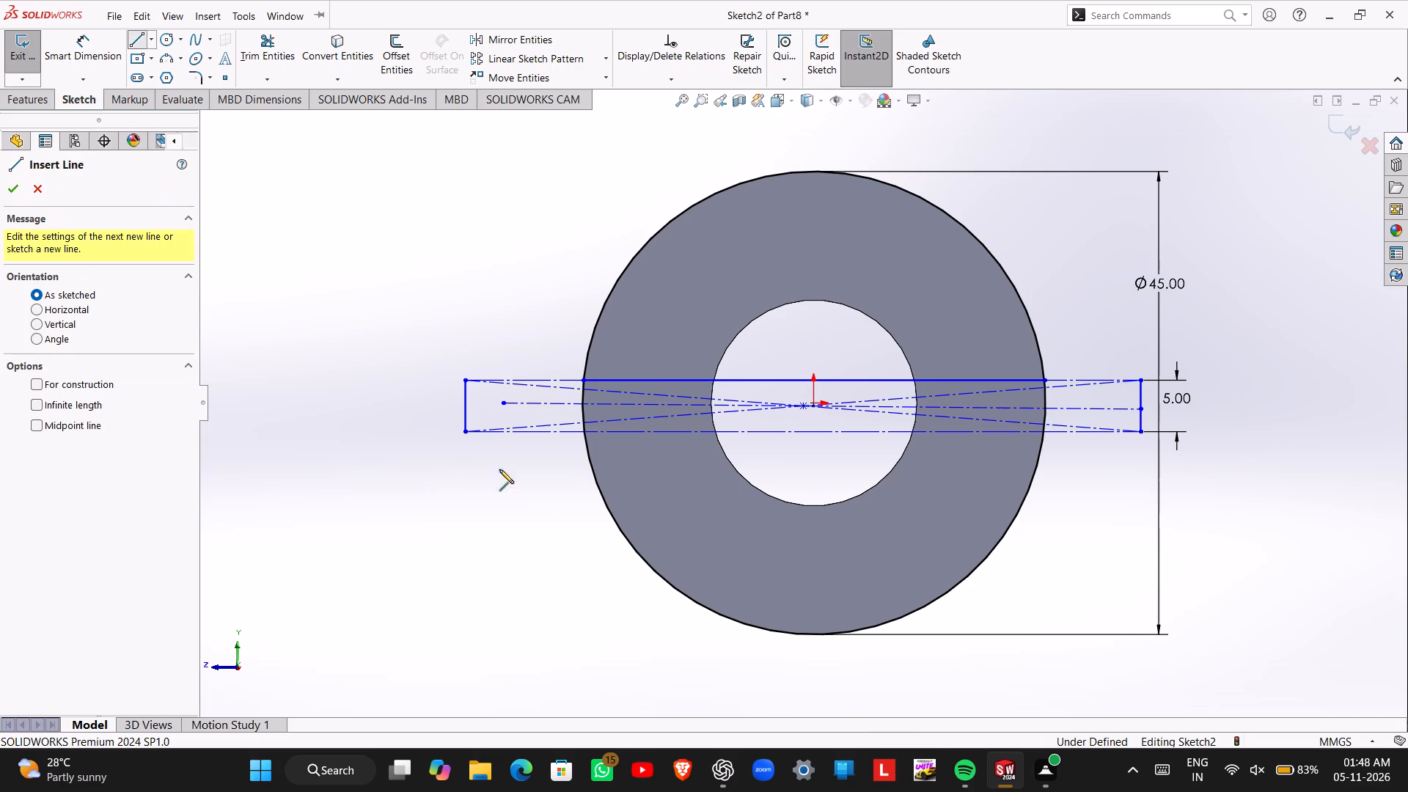
pyautogui.click(583, 431)
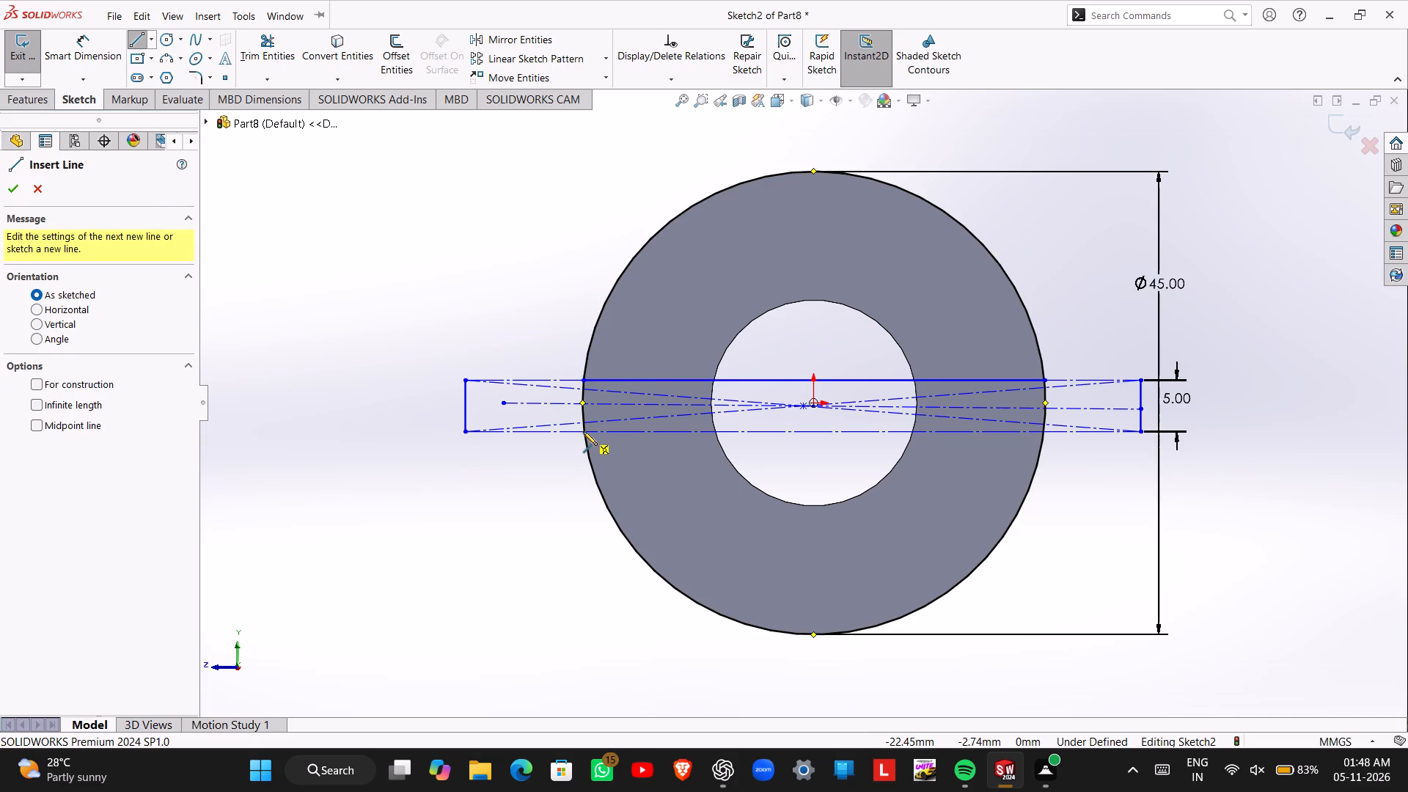
pyautogui.click(1044, 431)
pyautogui.press('Escape')
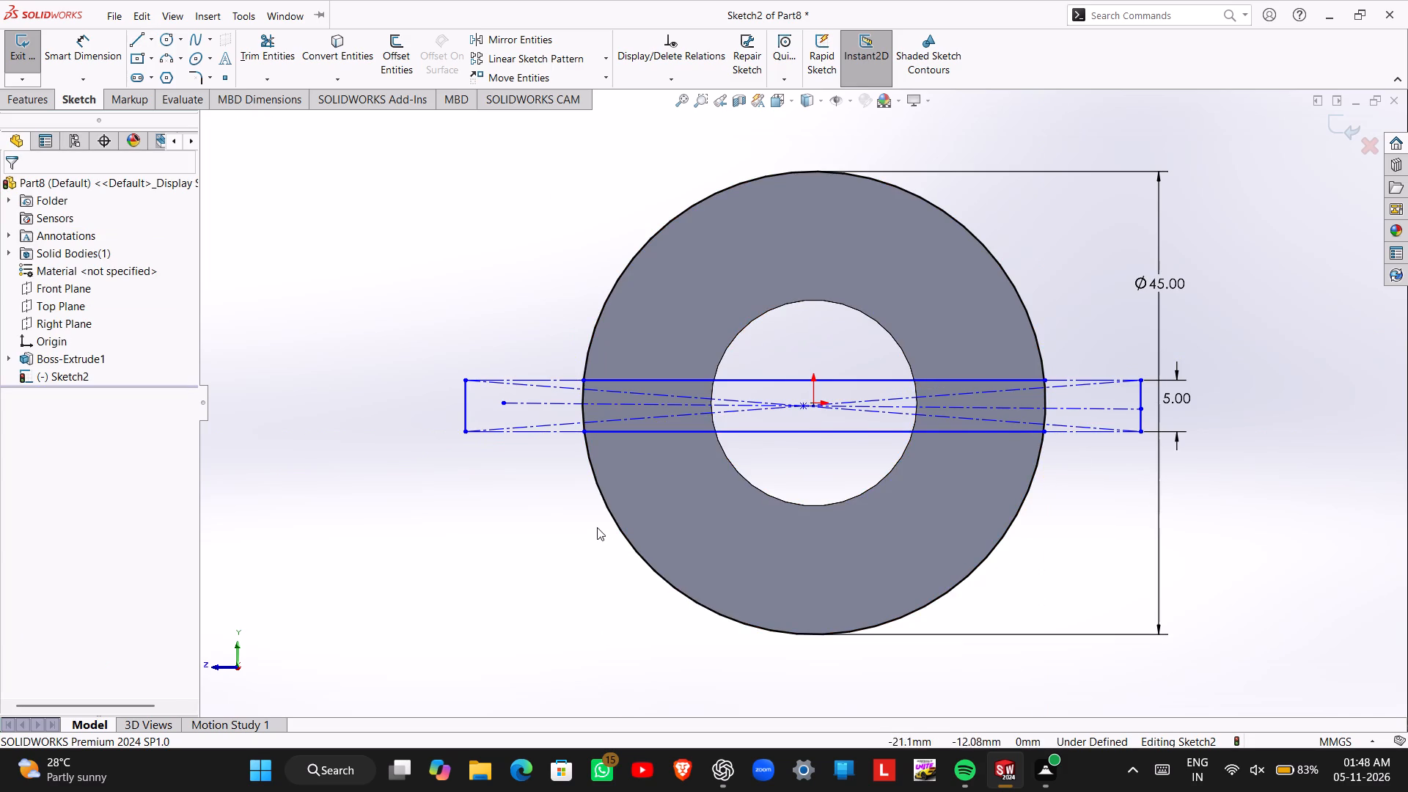
# Add a coincident relation between the lower slot line's left endpoint and the 45 mm circle.
pyautogui.moveTo(598, 527); pyautogui.dragTo(673, 510, button='middle')
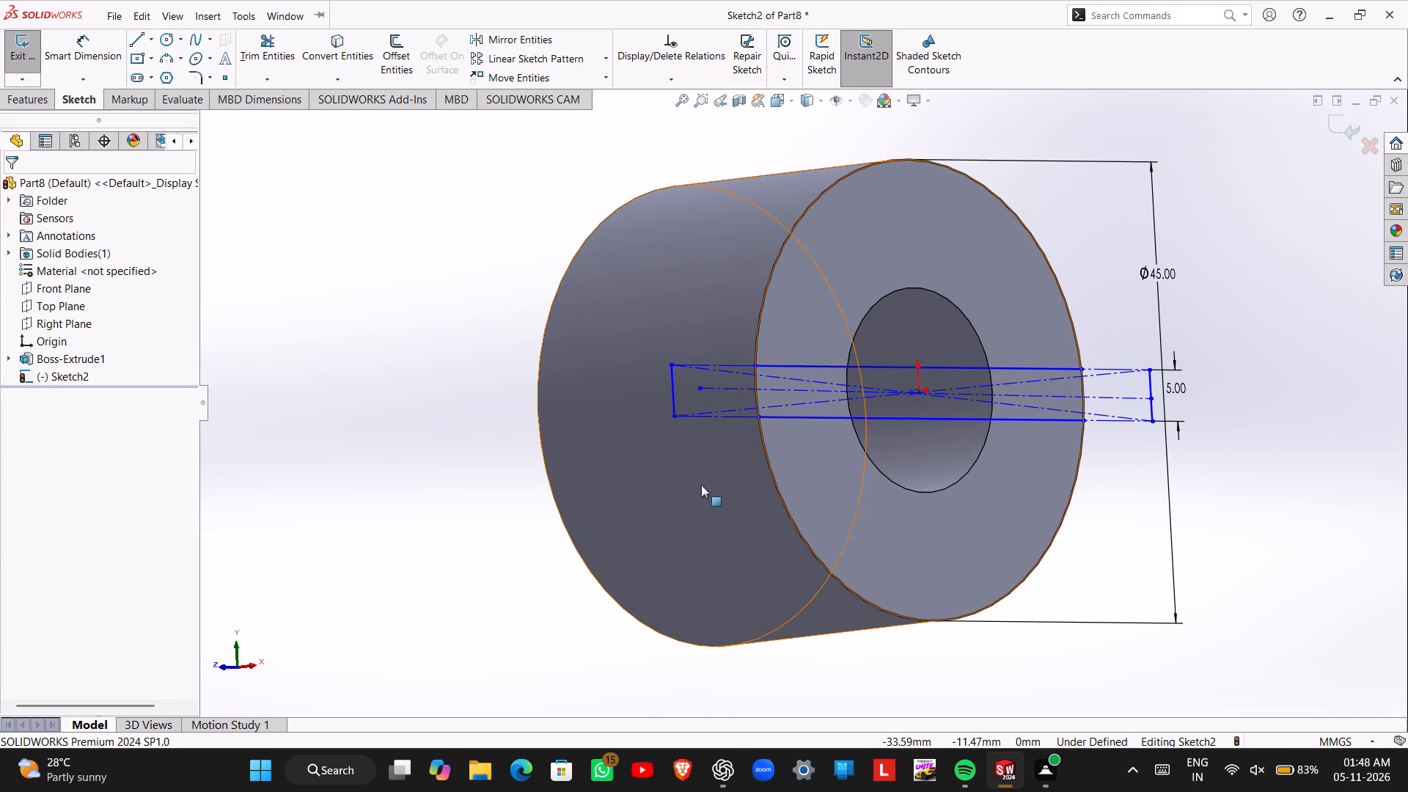
pyautogui.click(760, 414)
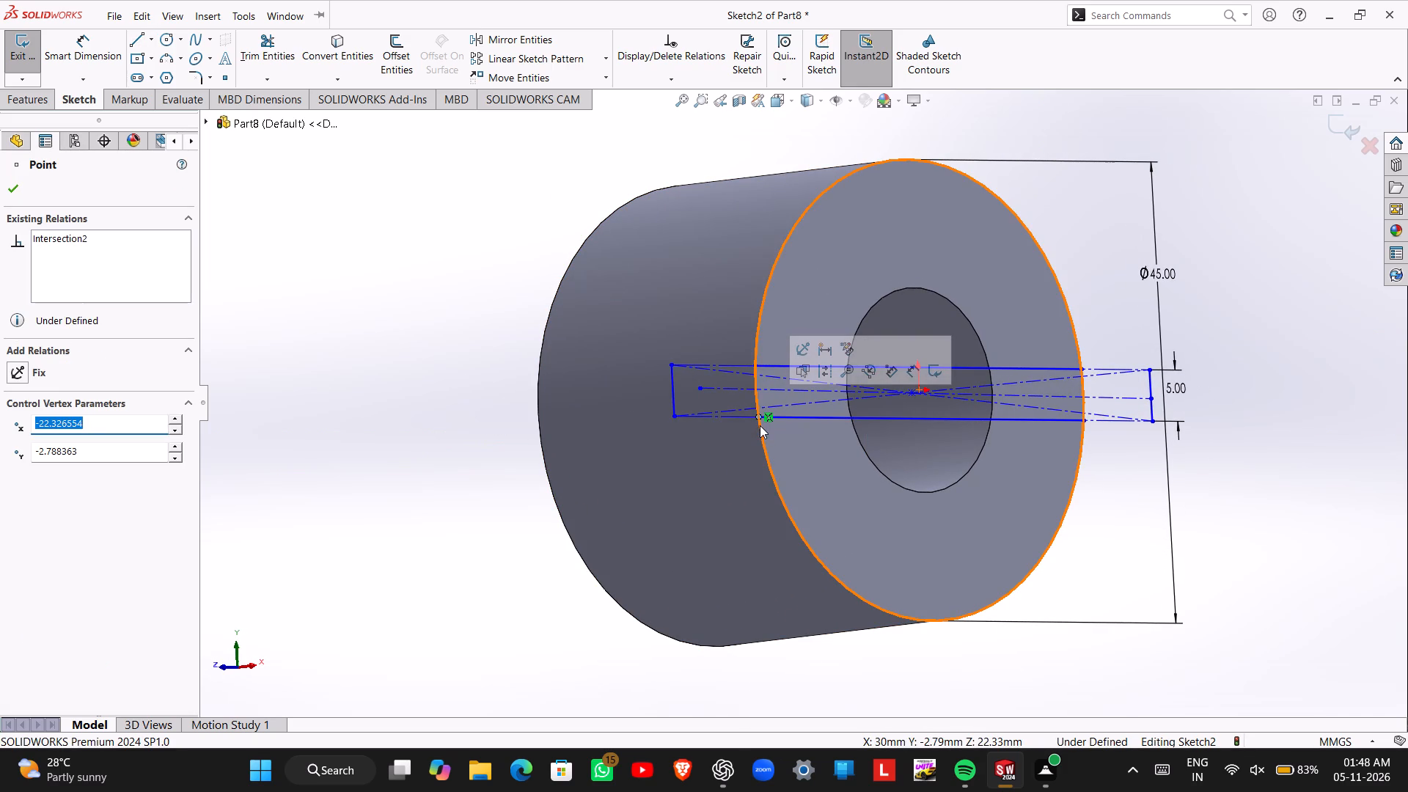
pyautogui.keyDown('ctrl'); pyautogui.click(760, 425); pyautogui.keyUp('ctrl')
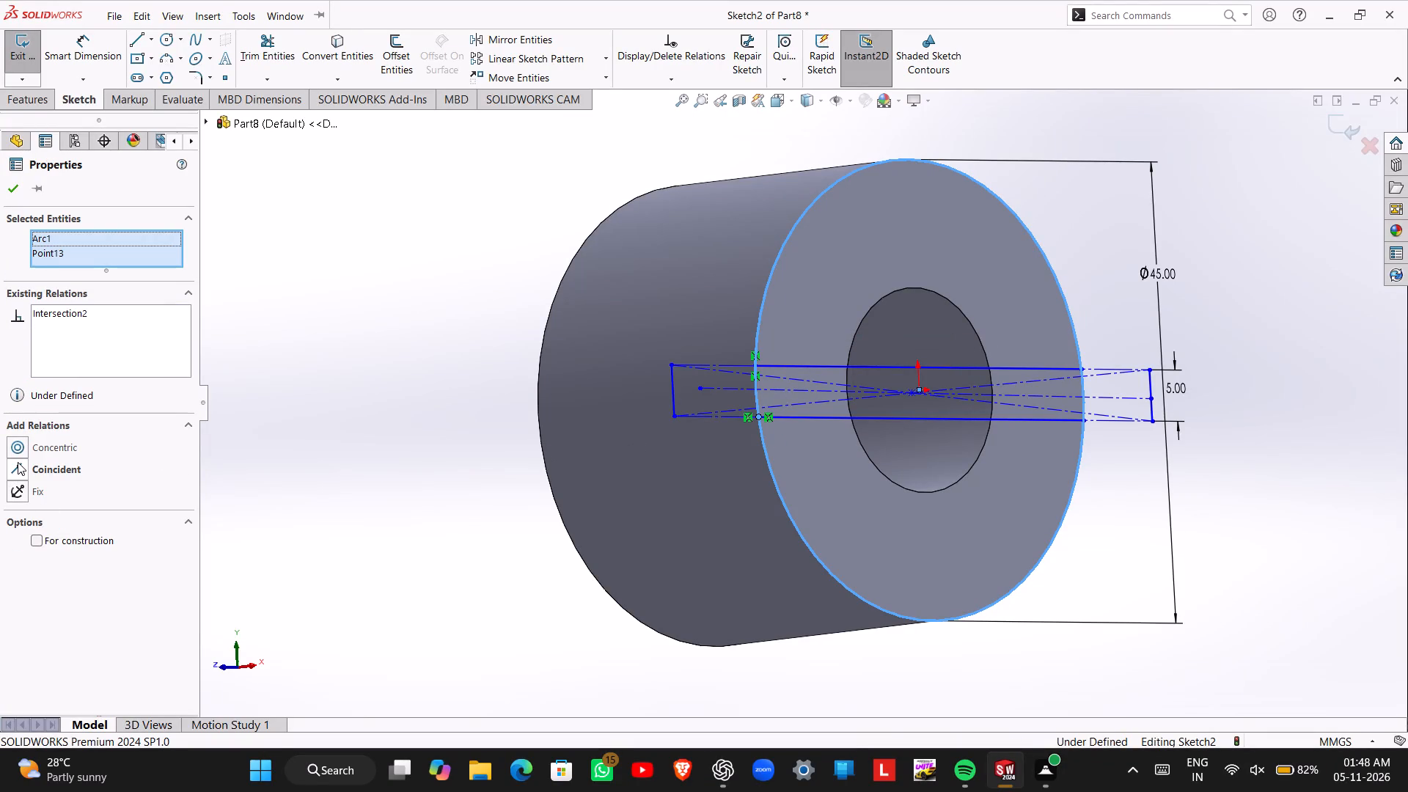
pyautogui.click(18, 462)
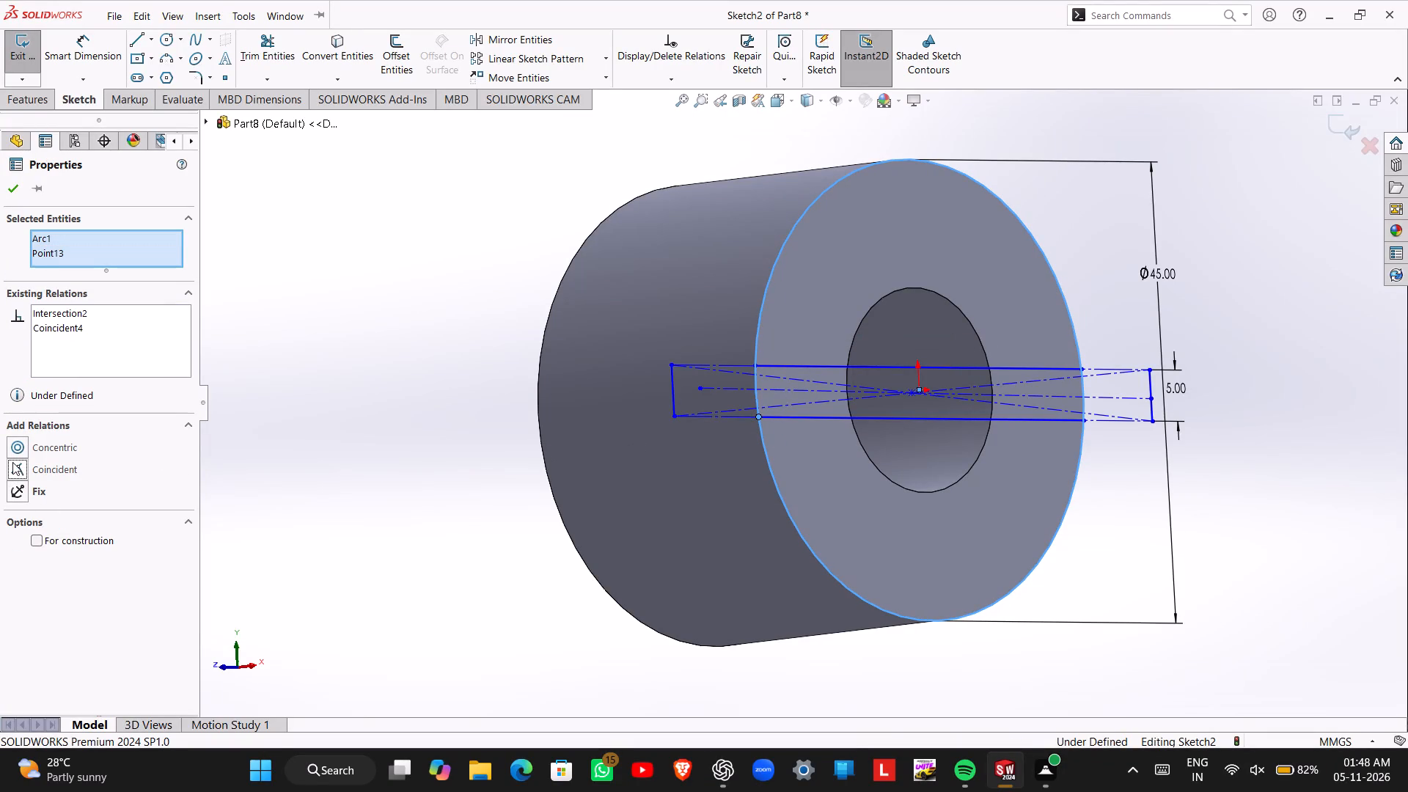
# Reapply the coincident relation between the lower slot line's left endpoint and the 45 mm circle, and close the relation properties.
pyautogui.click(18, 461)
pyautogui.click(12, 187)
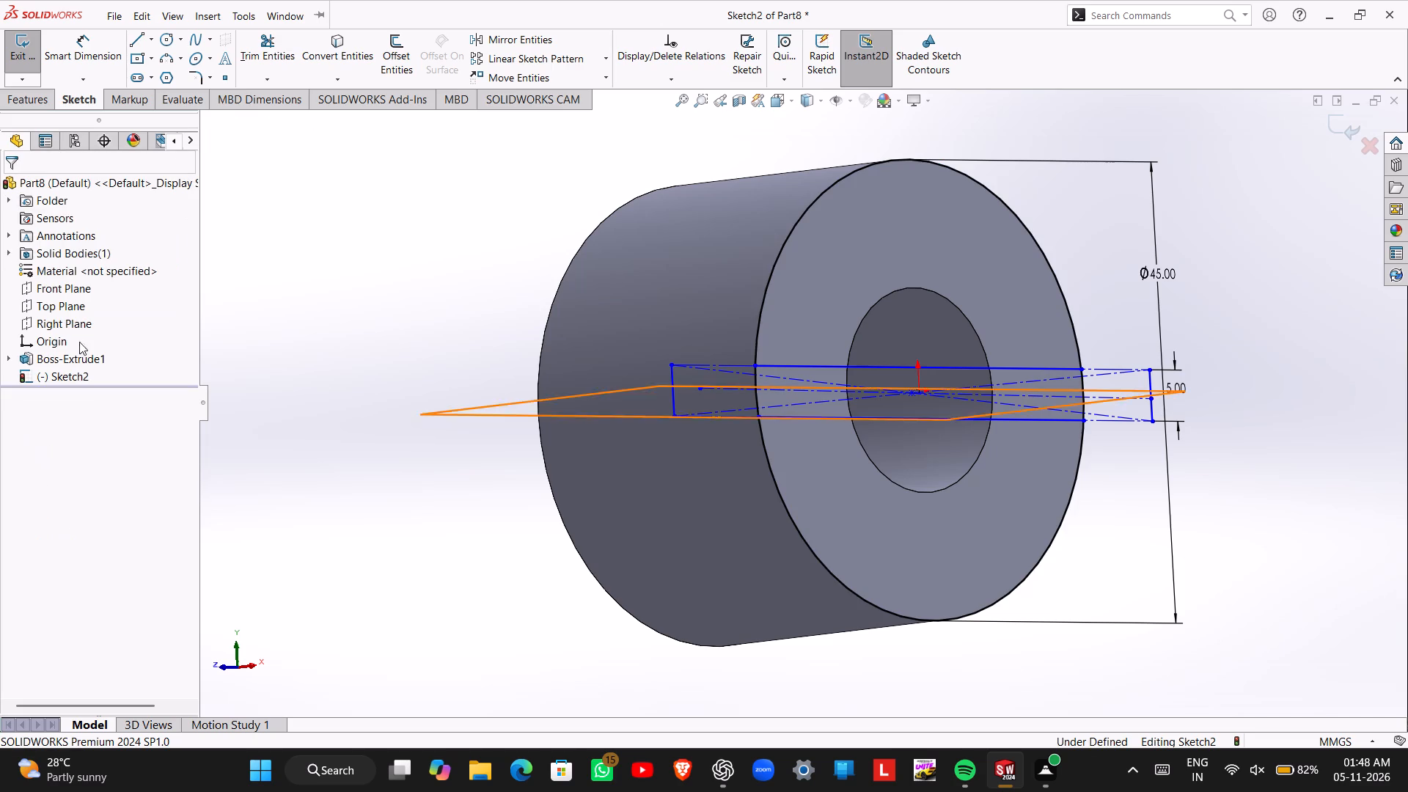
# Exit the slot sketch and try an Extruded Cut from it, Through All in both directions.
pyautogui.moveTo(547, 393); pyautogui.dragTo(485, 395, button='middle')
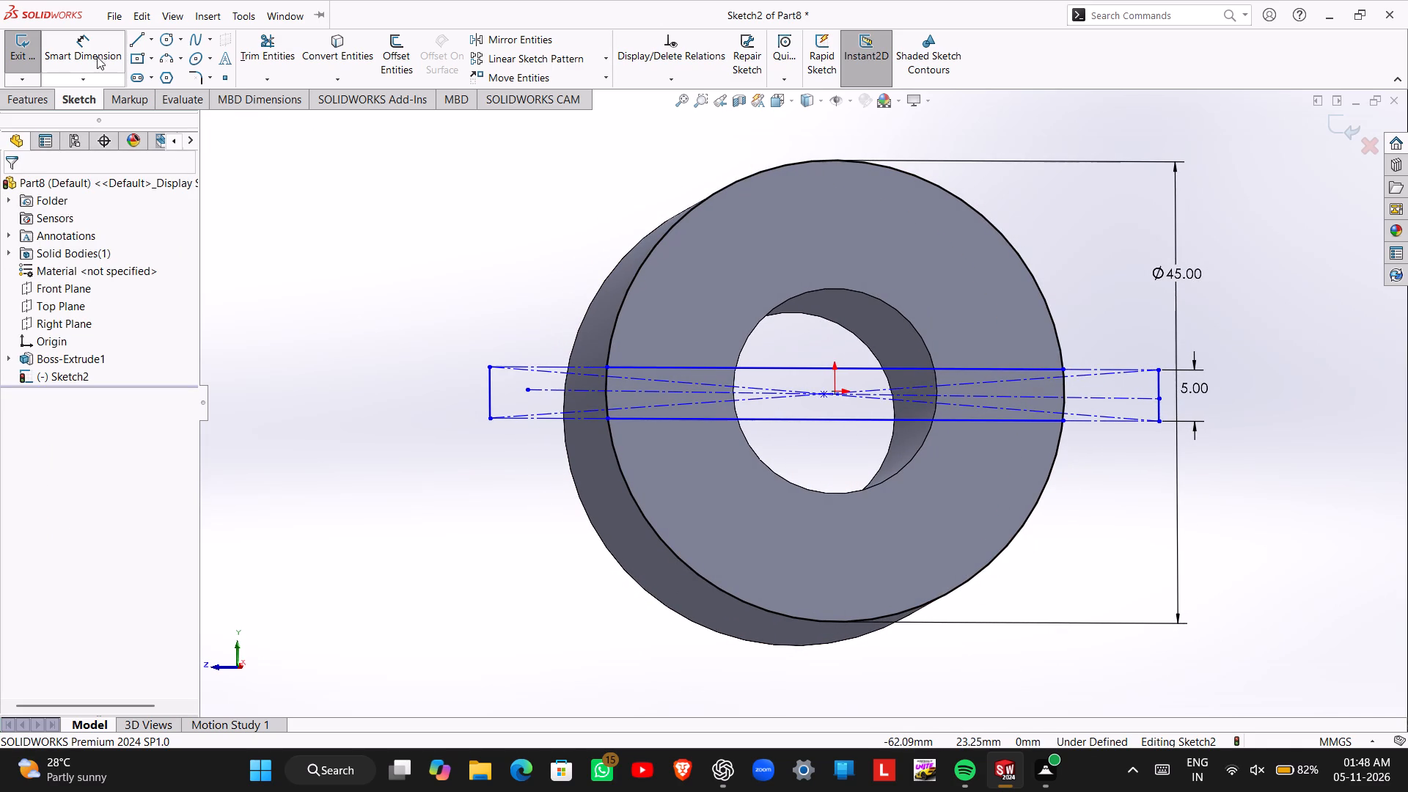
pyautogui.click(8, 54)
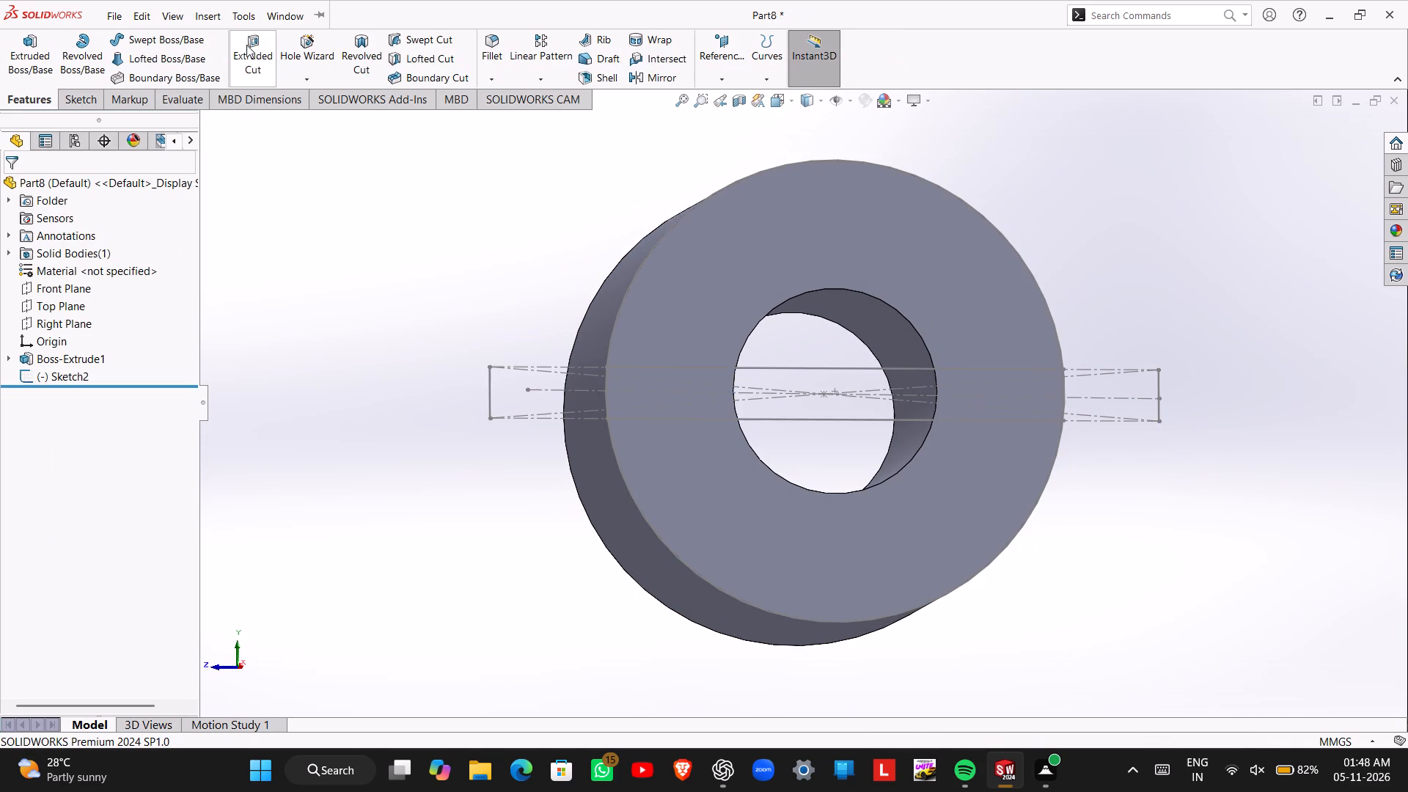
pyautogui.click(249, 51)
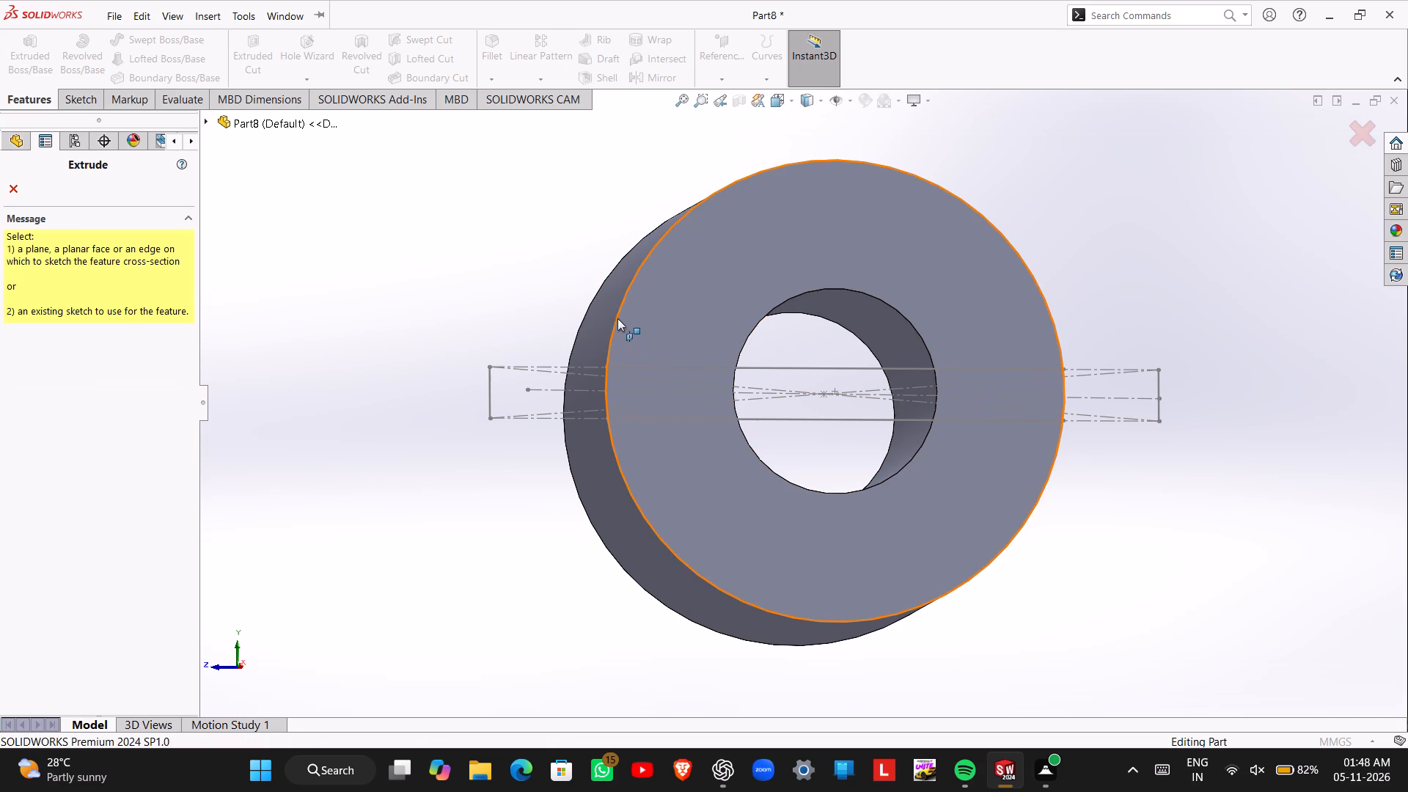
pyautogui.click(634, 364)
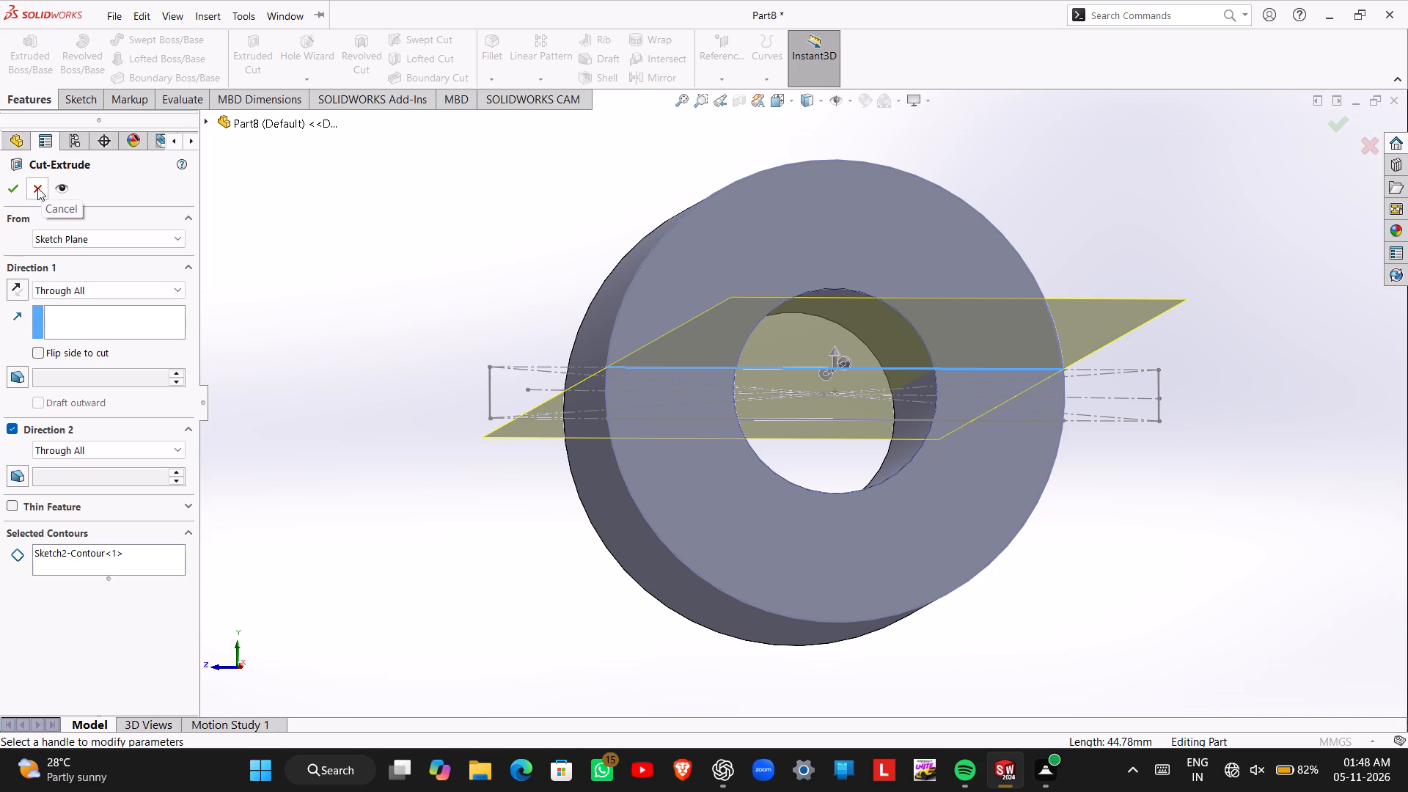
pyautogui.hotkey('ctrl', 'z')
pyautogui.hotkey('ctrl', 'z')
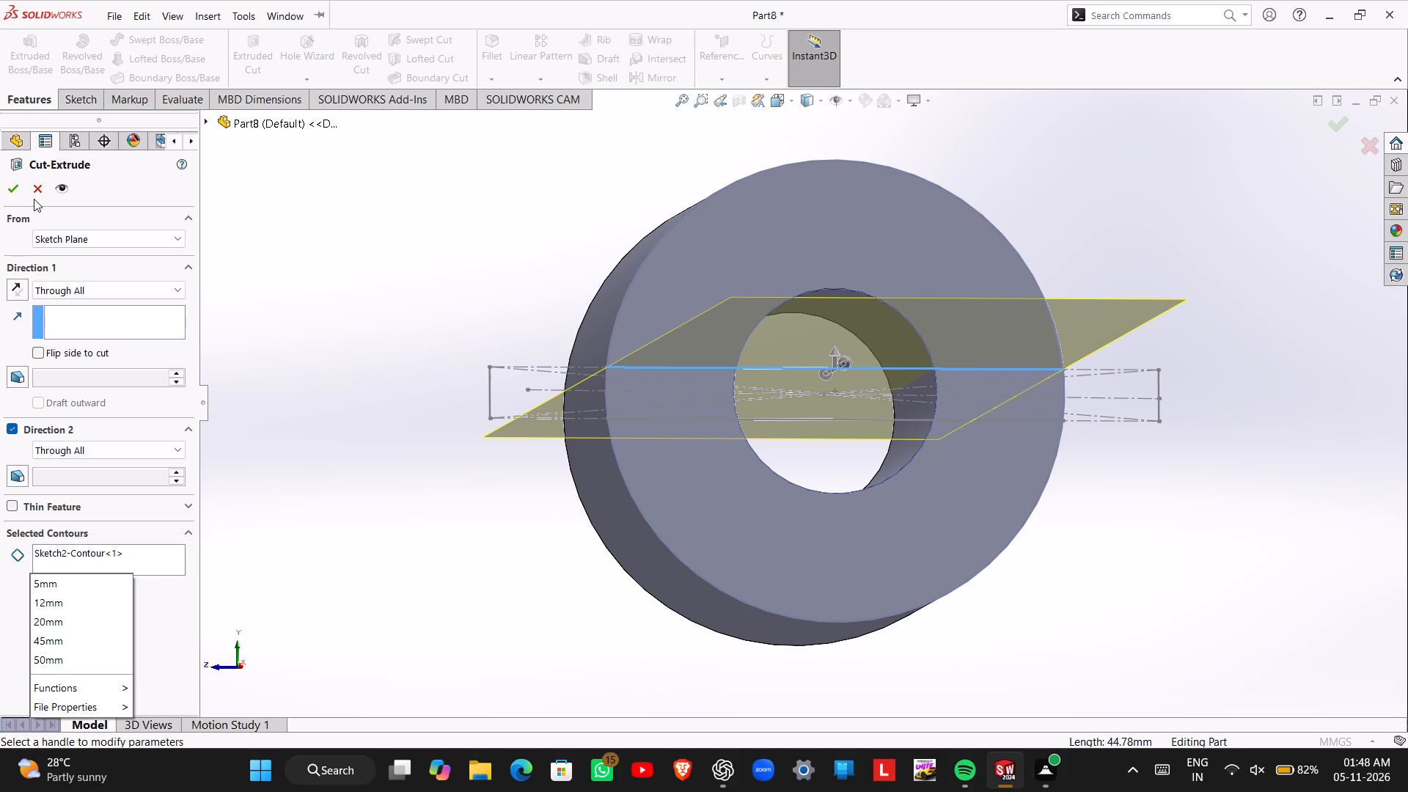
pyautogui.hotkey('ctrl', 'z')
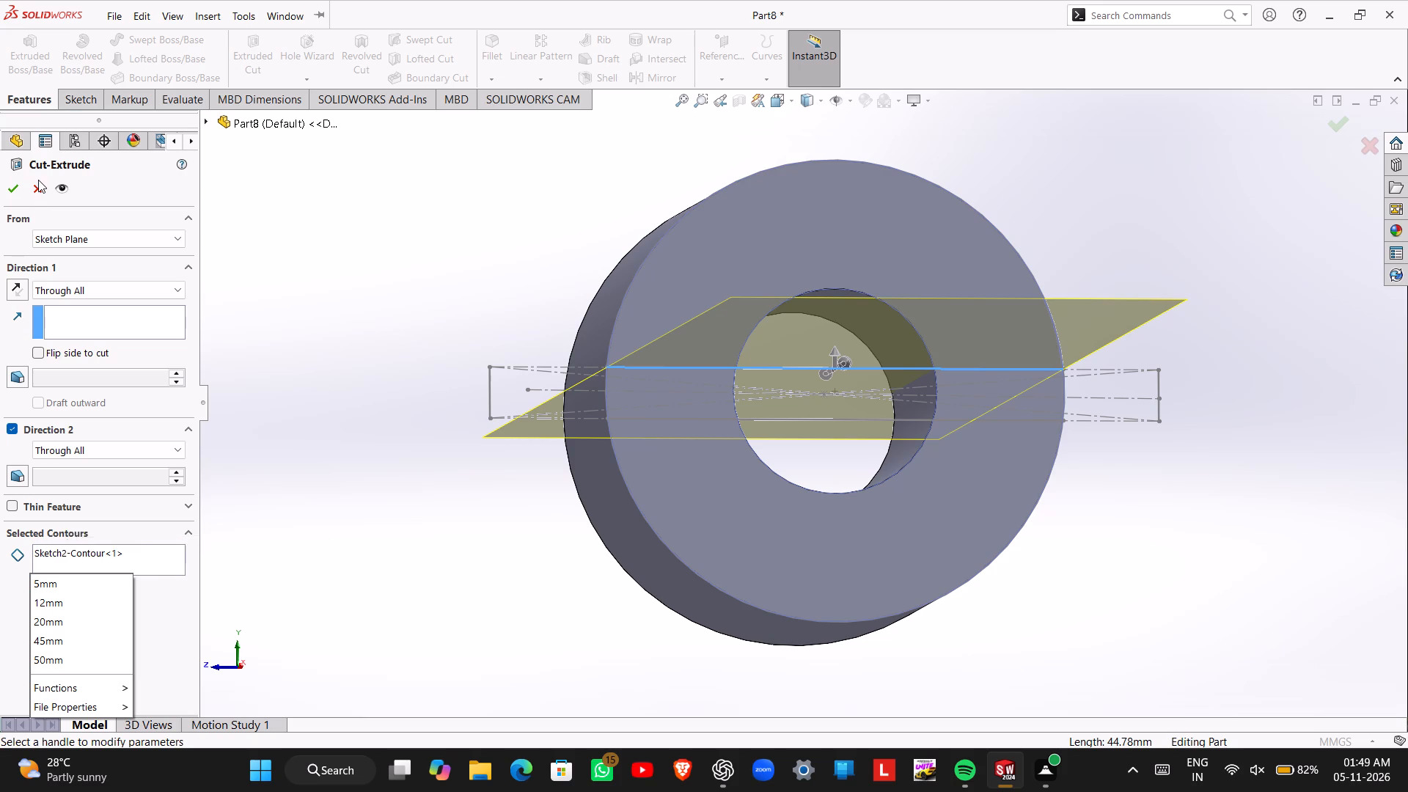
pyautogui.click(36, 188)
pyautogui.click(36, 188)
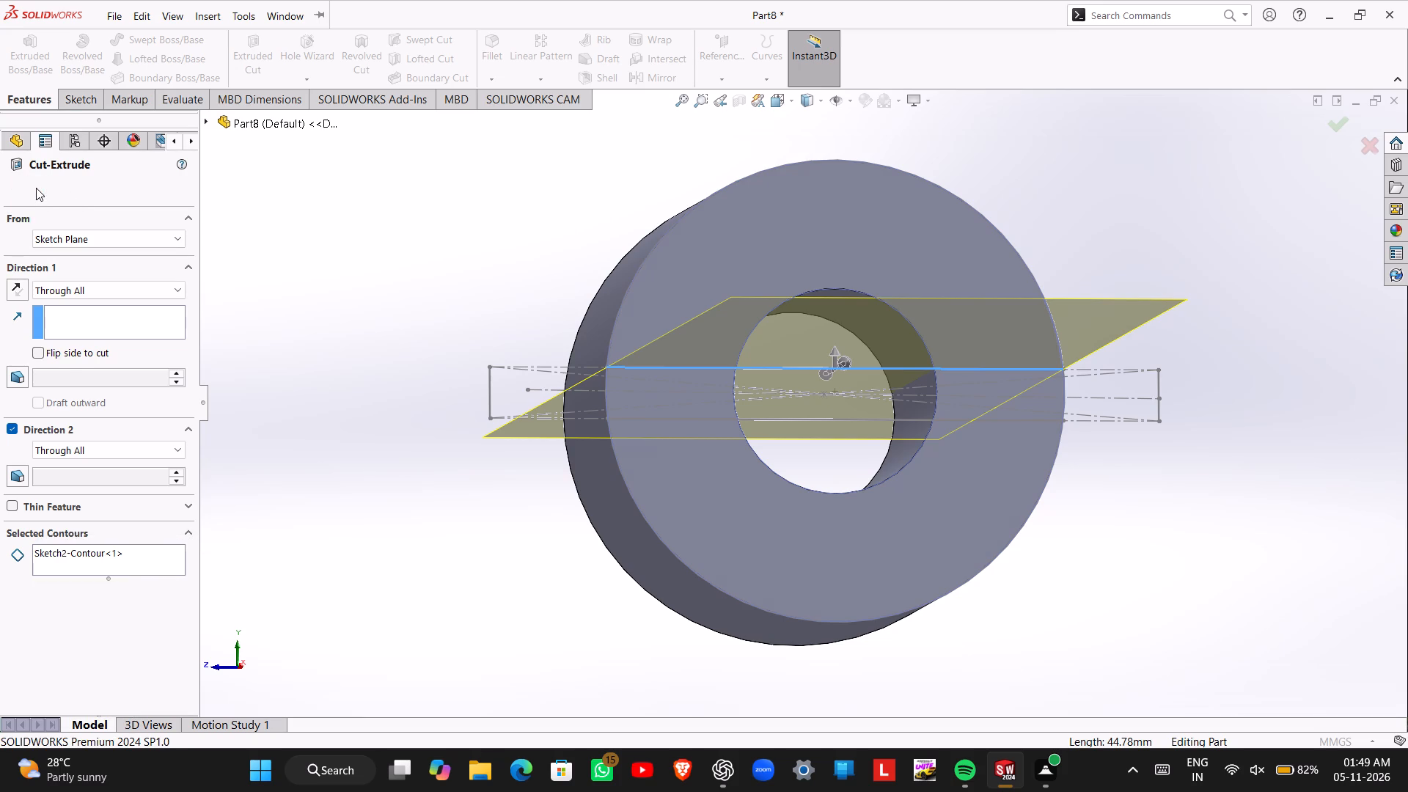
# Undo all the slot sketch edits until the sketch on the ring's end face is empty.
pyautogui.hotkey('ctrl', 'z')
pyautogui.hotkey('ctrl', 'z')
pyautogui.hotkey('ctrl', 'z')
pyautogui.hotkey('ctrl', 'z')
pyautogui.hotkey('ctrl', 'z')
pyautogui.hotkey('ctrl', 'z')
pyautogui.hotkey('ctrl', 'z')
pyautogui.hotkey('ctrl', 'z')
pyautogui.hotkey('ctrl', 'z')
pyautogui.hotkey('ctrl', 'z')
pyautogui.hotkey('ctrl', 'z')
pyautogui.hotkey('ctrl', 'z')
pyautogui.hotkey('ctrl', 'z')
pyautogui.hotkey('ctrl', 'z')
pyautogui.hotkey('ctrl', 'z')
pyautogui.hotkey('ctrl', 'z')
pyautogui.hotkey('ctrl', 'z')
pyautogui.hotkey('ctrl', 'z')
pyautogui.hotkey('ctrl', 'z')
pyautogui.hotkey('ctrl', 'z')
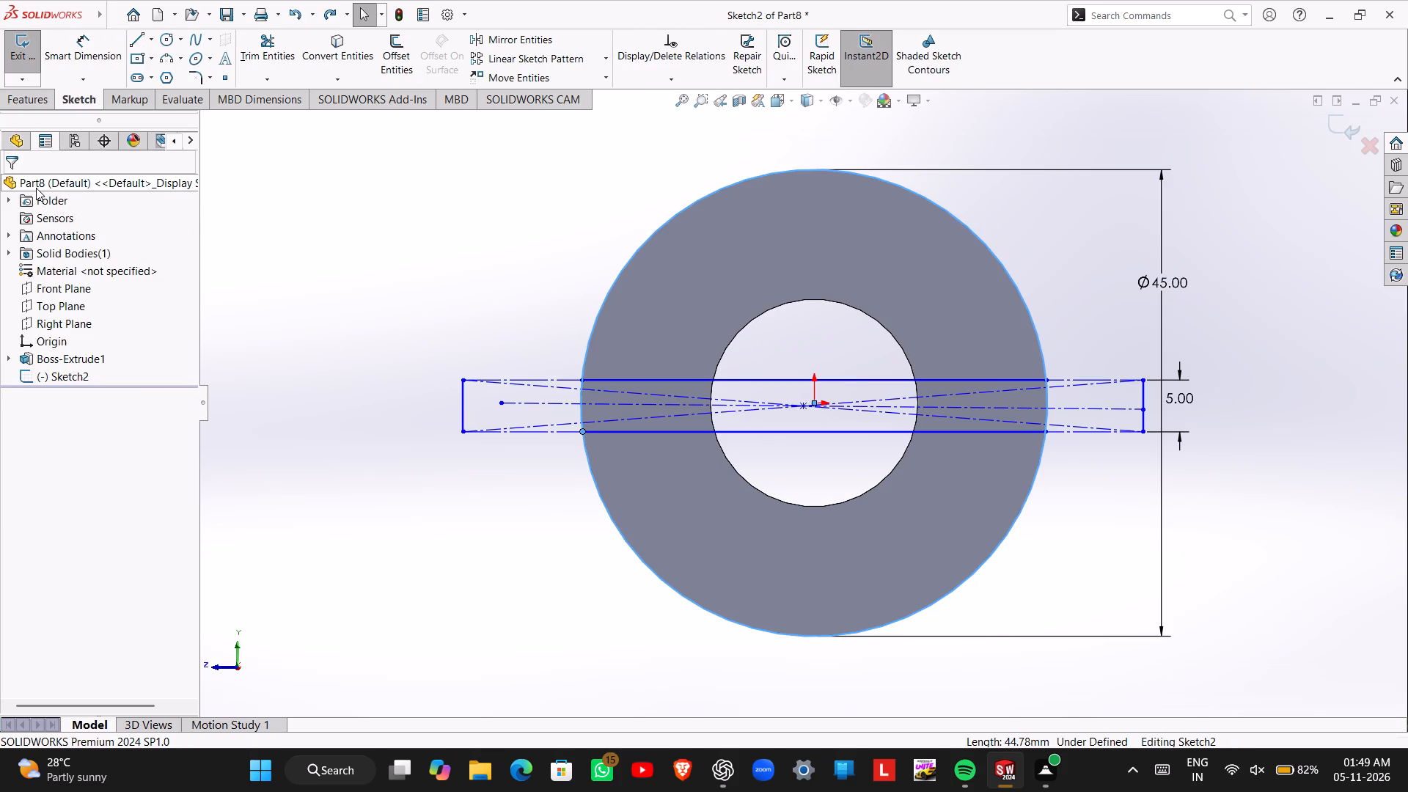
pyautogui.hotkey('ctrl', 'z')
pyautogui.hotkey('ctrl', 'z')
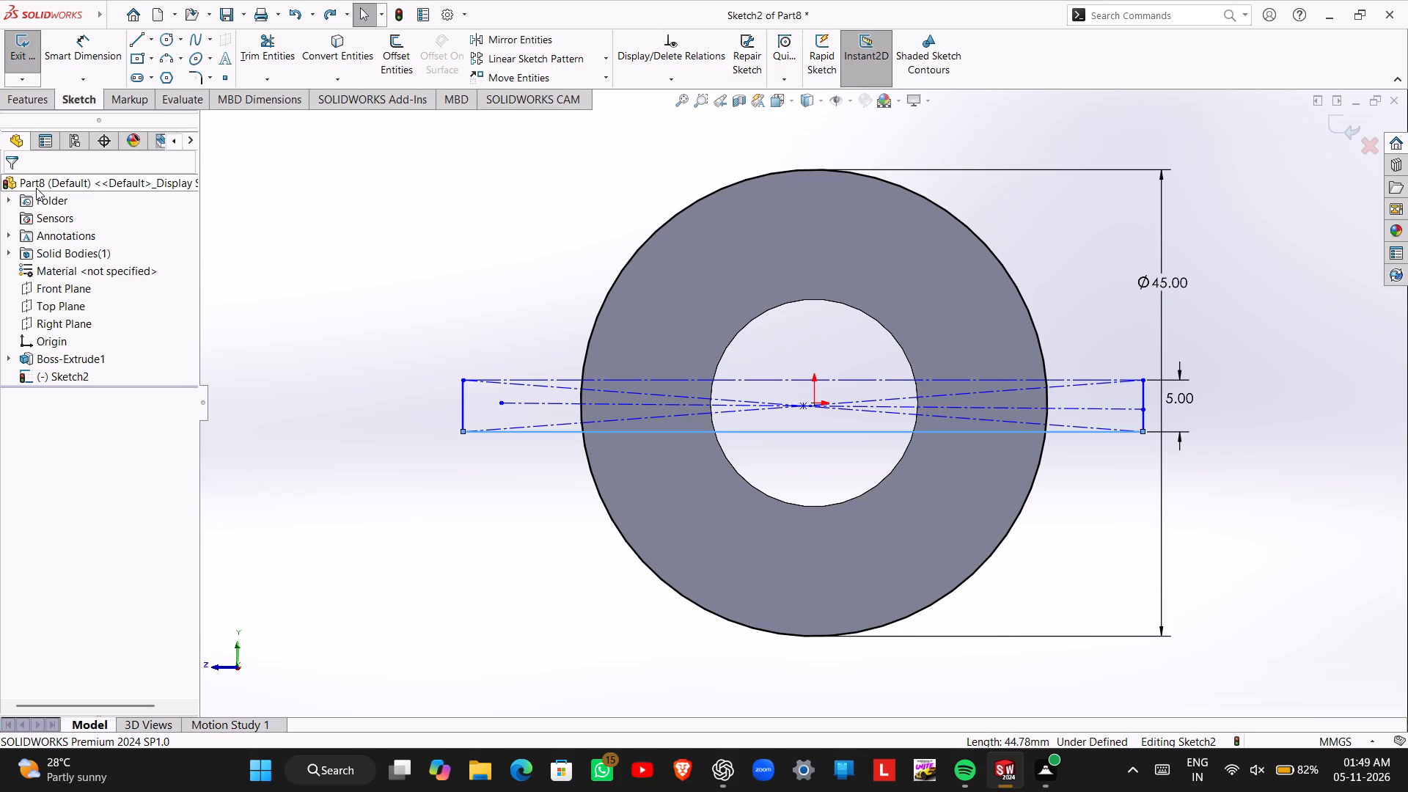
pyautogui.hotkey('ctrl', 'z')
pyautogui.hotkey('ctrl', 'z')
pyautogui.hotkey('ctrl', 'z')
pyautogui.hotkey('ctrl', 'z')
pyautogui.hotkey('ctrl', 'z')
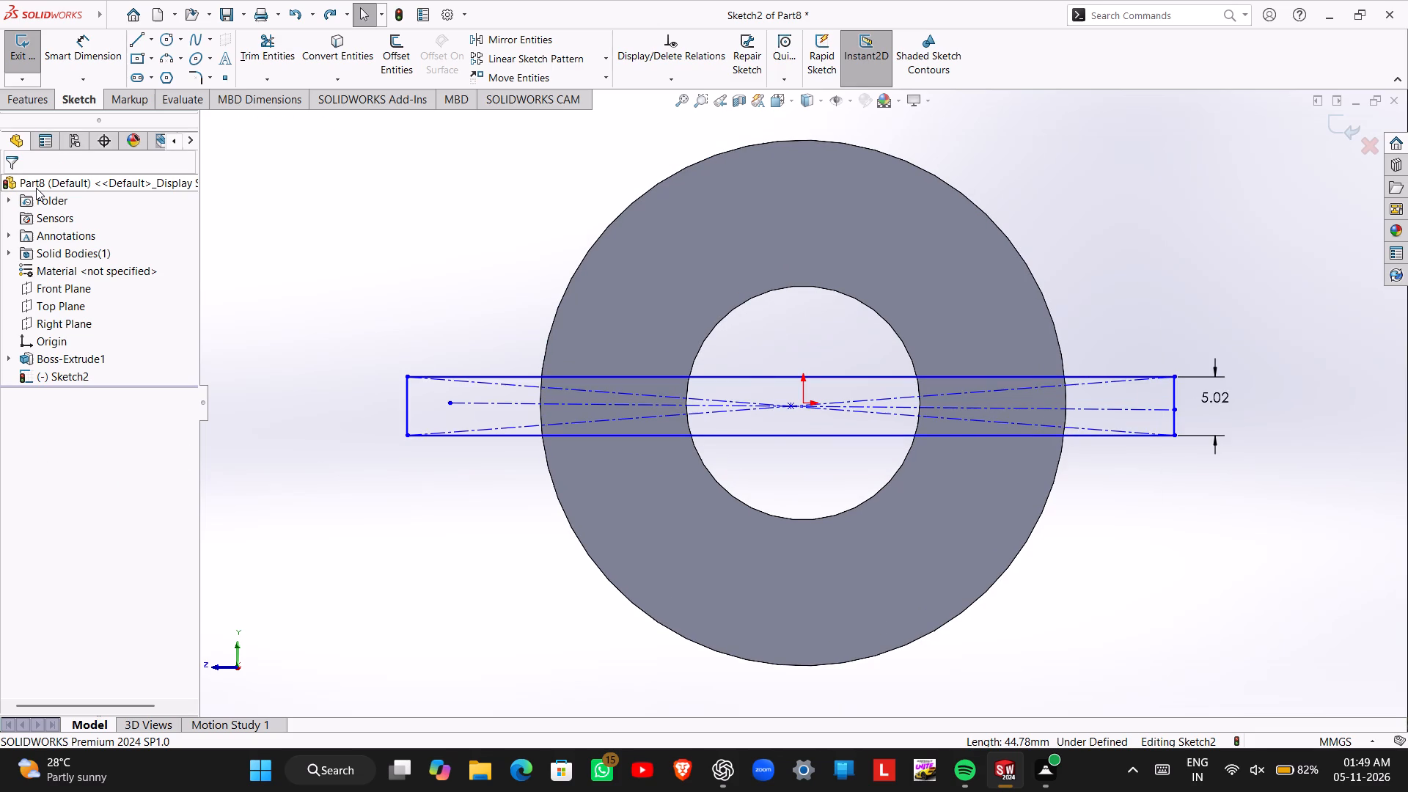
pyautogui.hotkey('ctrl', 'z')
pyautogui.hotkey('ctrl', 'z')
pyautogui.hotkey('ctrl', 'z')
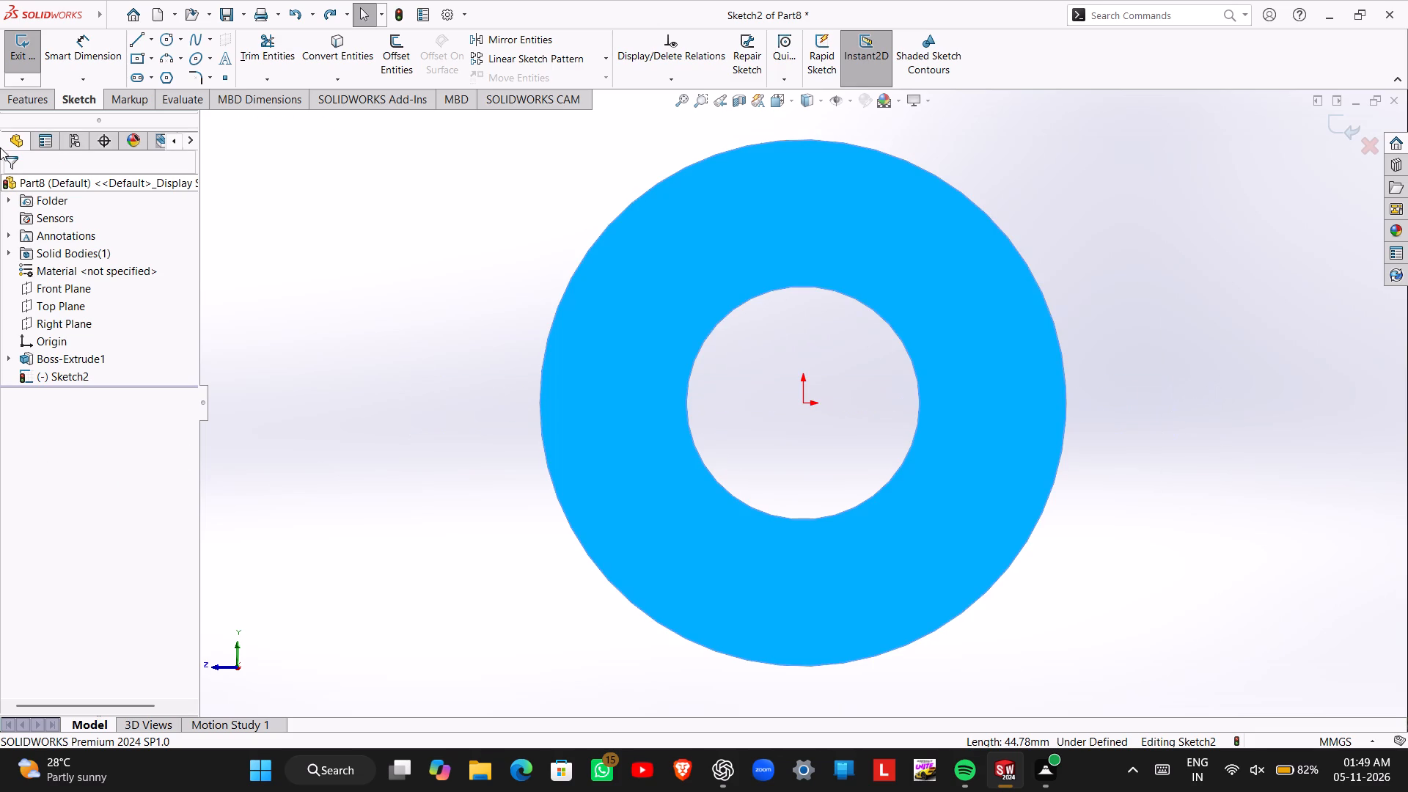
pyautogui.press('Escape')
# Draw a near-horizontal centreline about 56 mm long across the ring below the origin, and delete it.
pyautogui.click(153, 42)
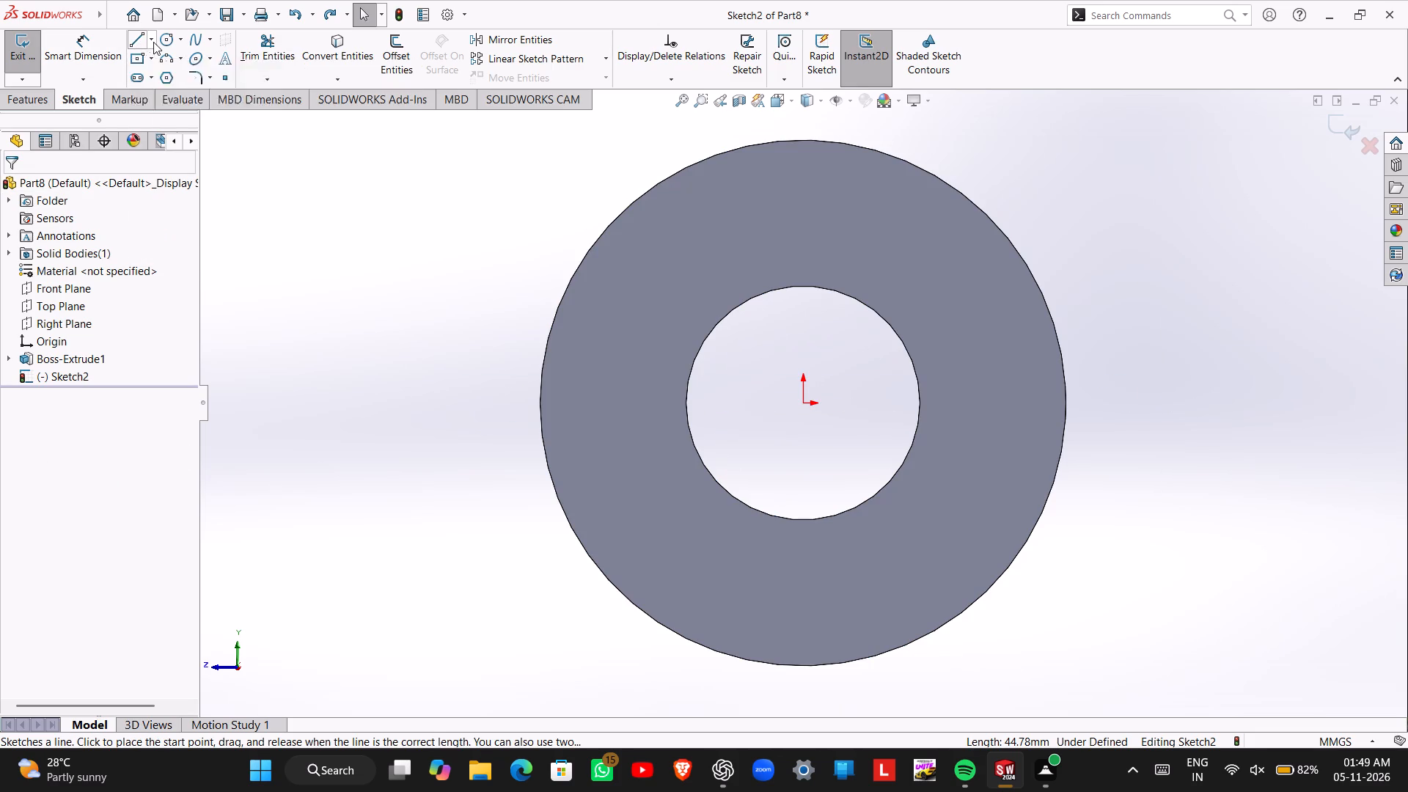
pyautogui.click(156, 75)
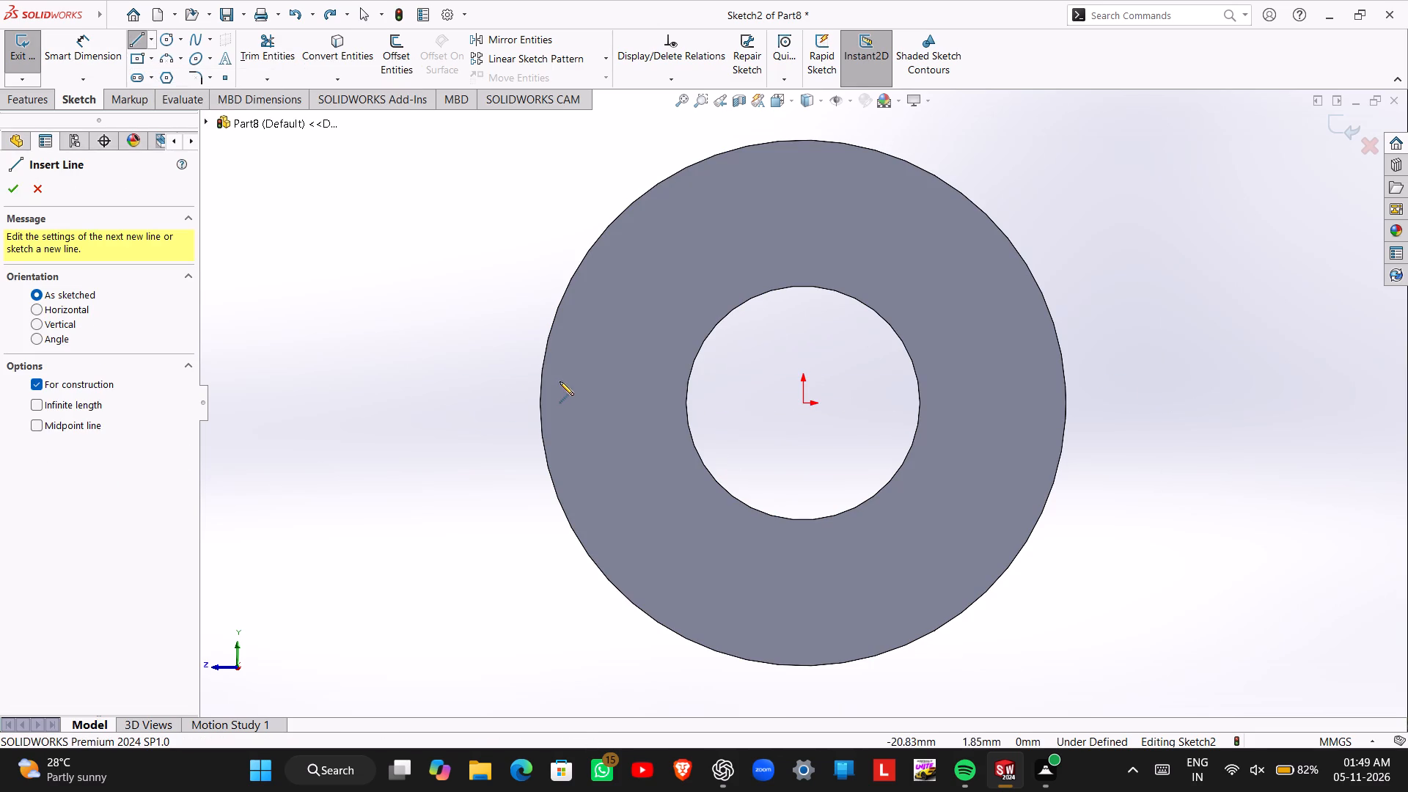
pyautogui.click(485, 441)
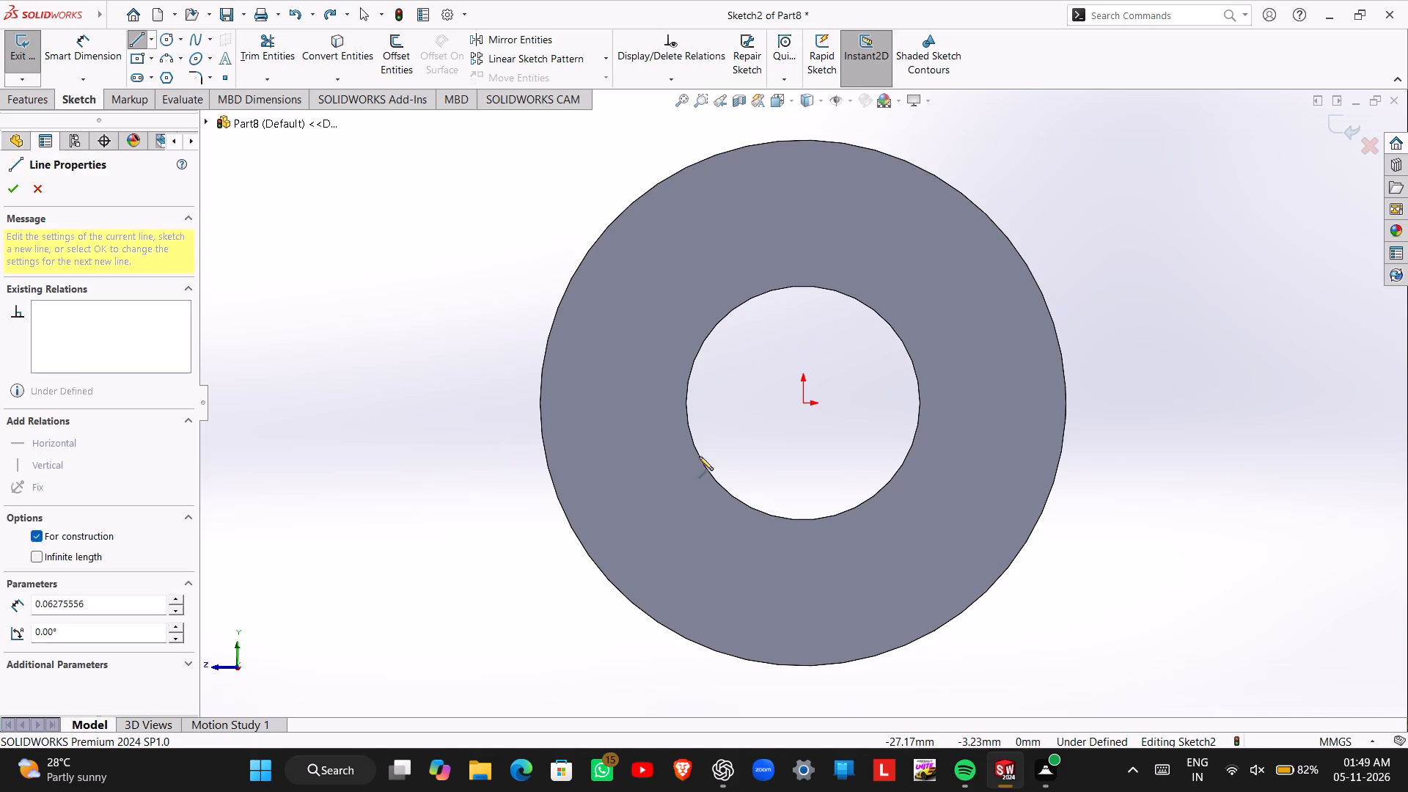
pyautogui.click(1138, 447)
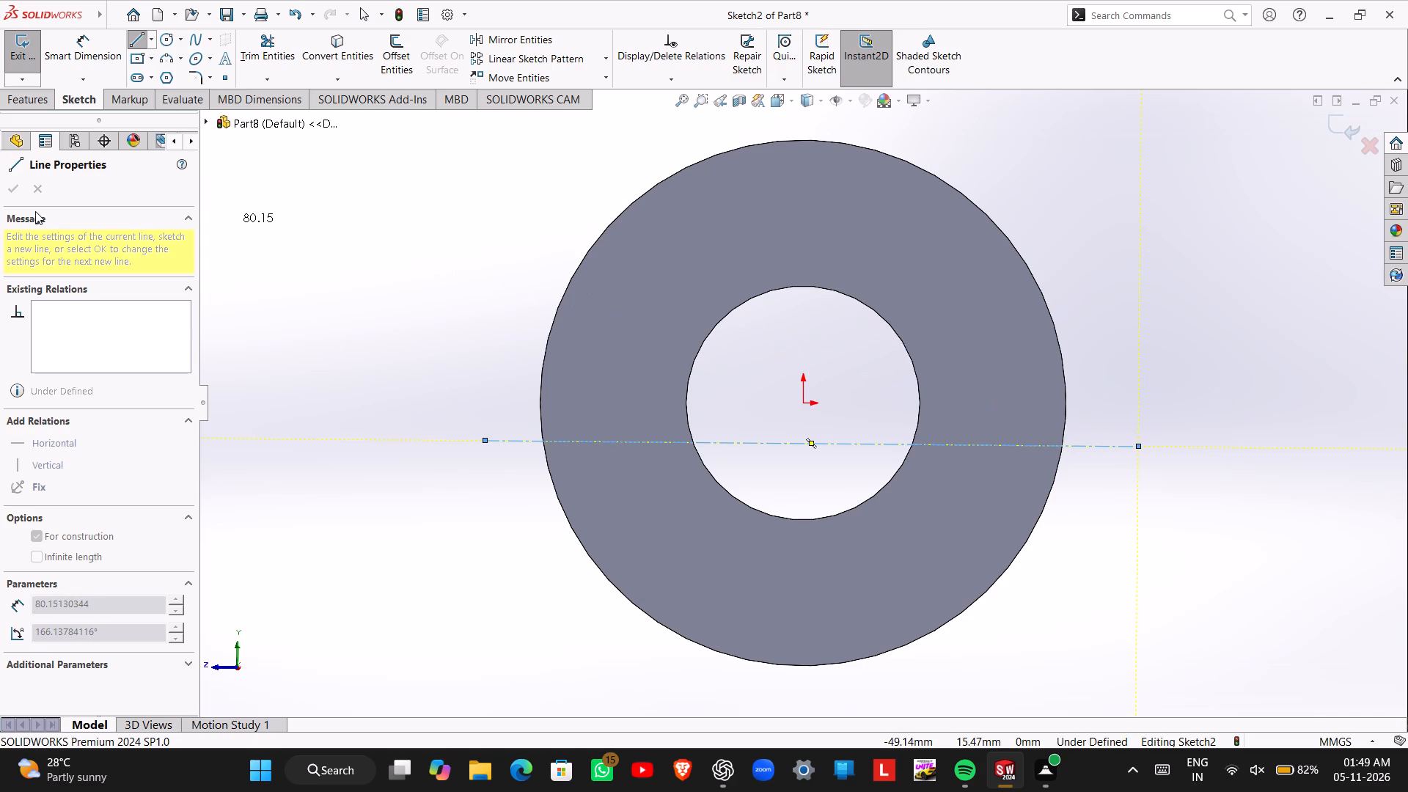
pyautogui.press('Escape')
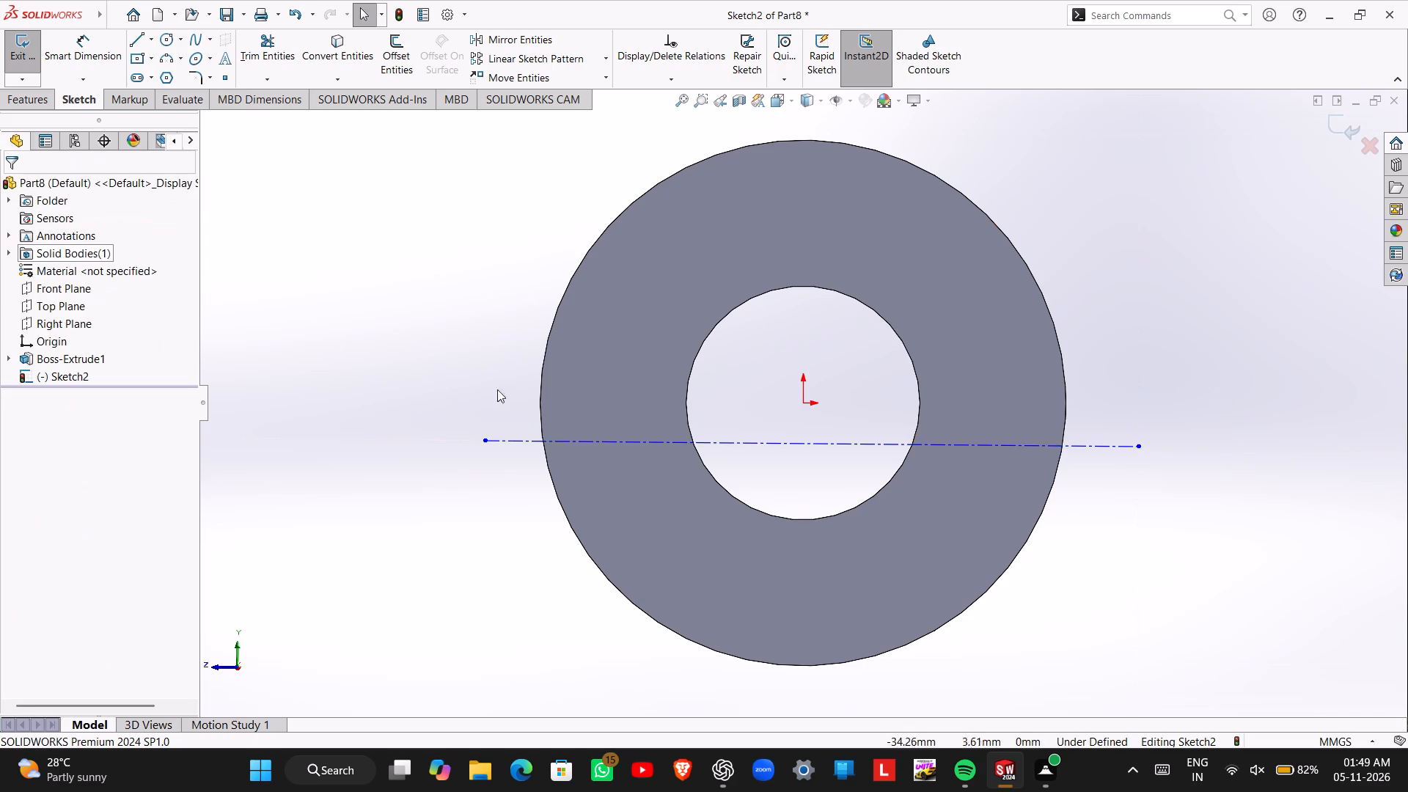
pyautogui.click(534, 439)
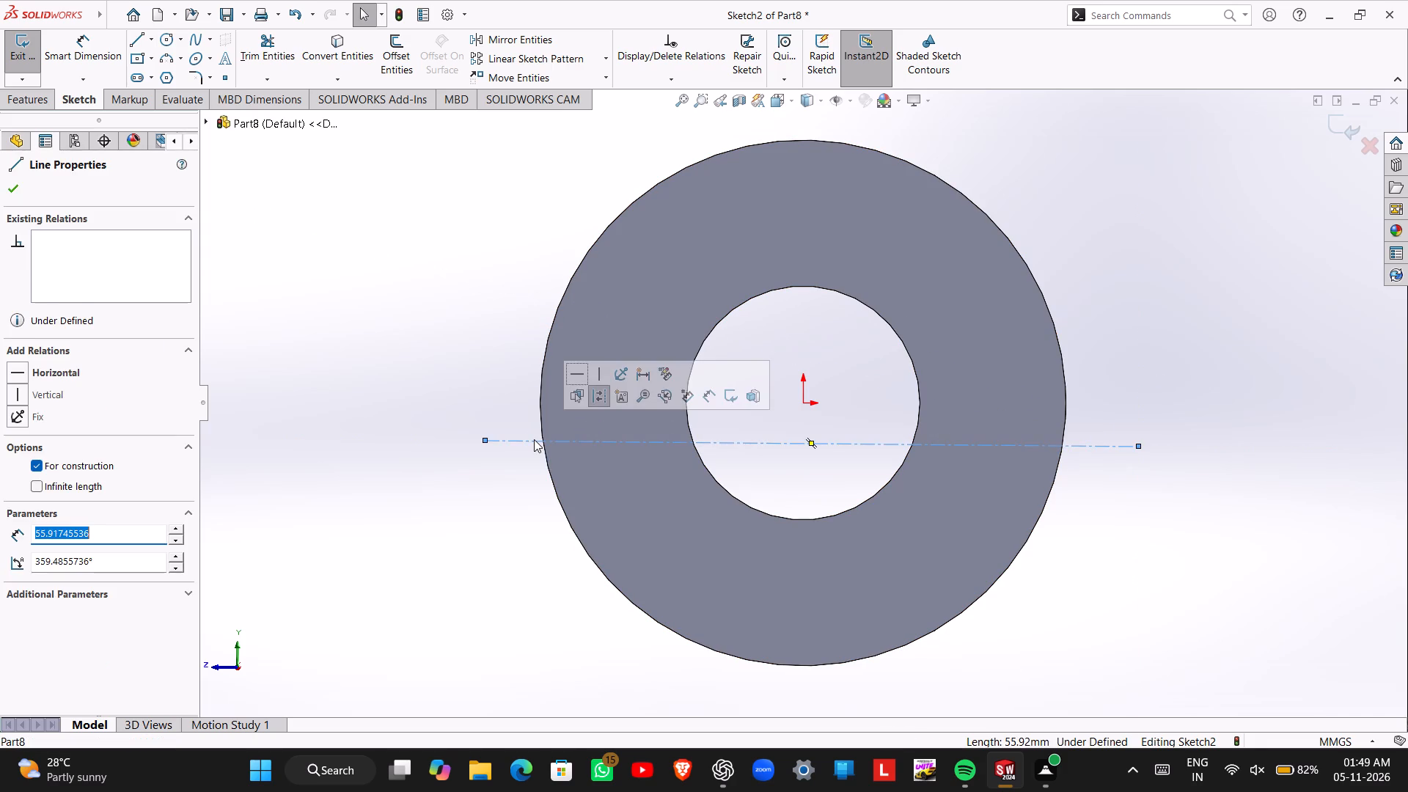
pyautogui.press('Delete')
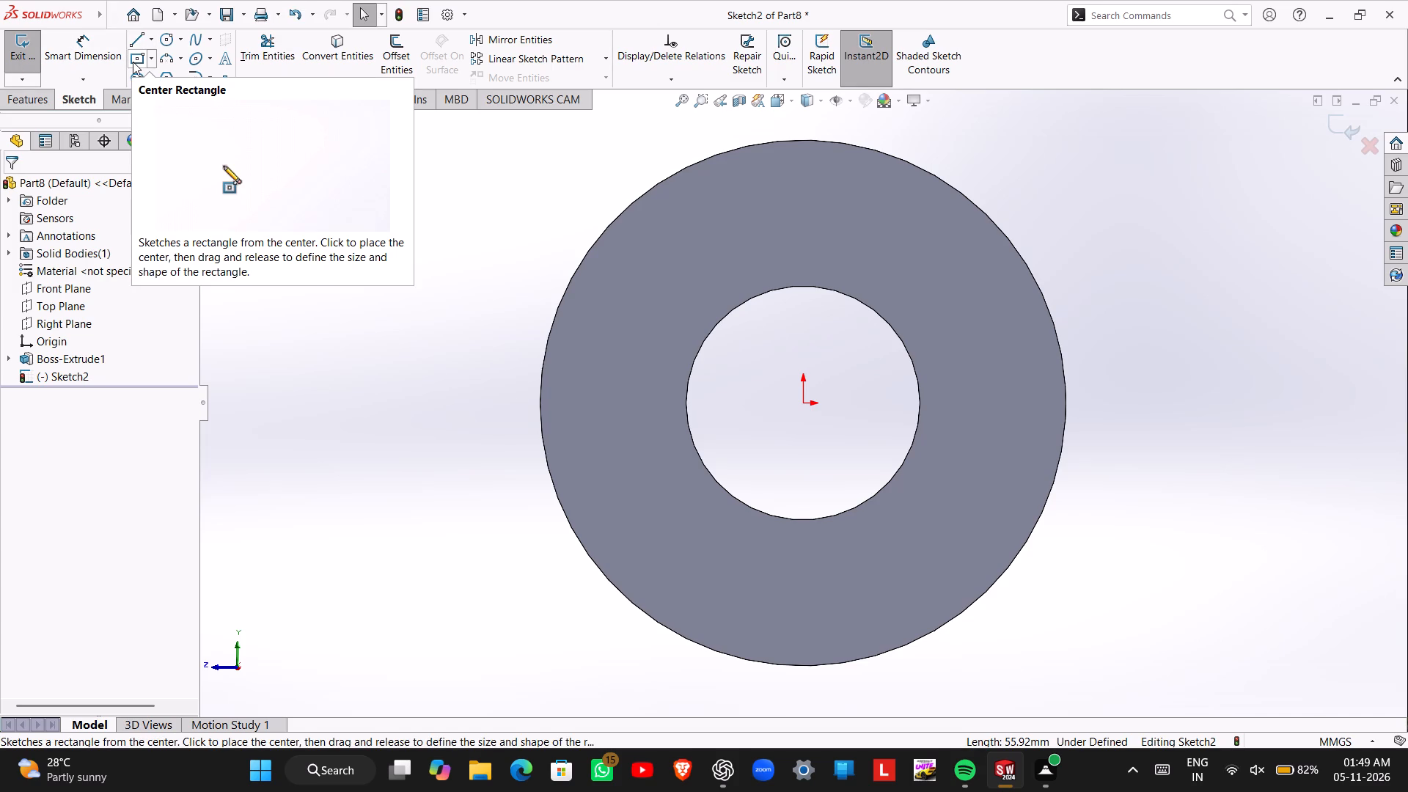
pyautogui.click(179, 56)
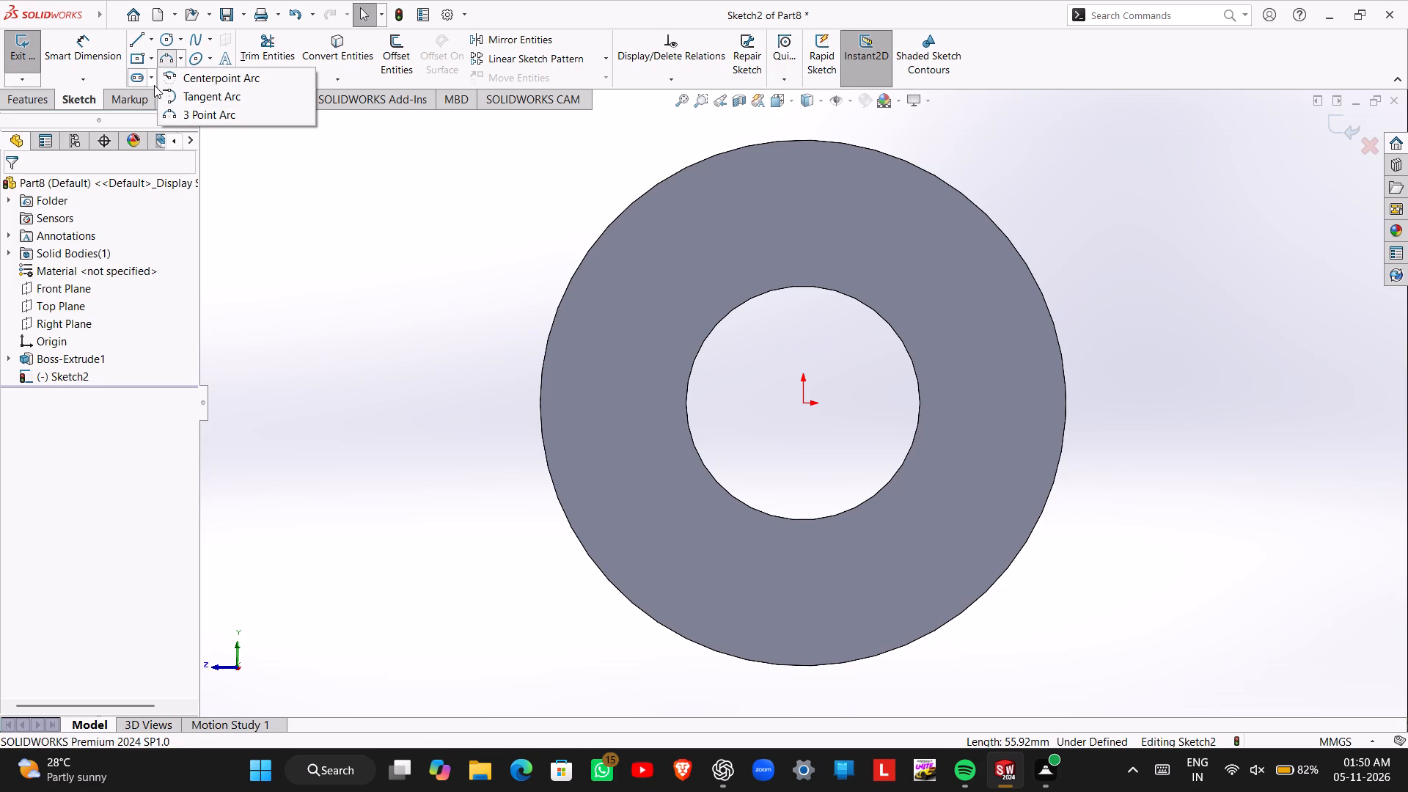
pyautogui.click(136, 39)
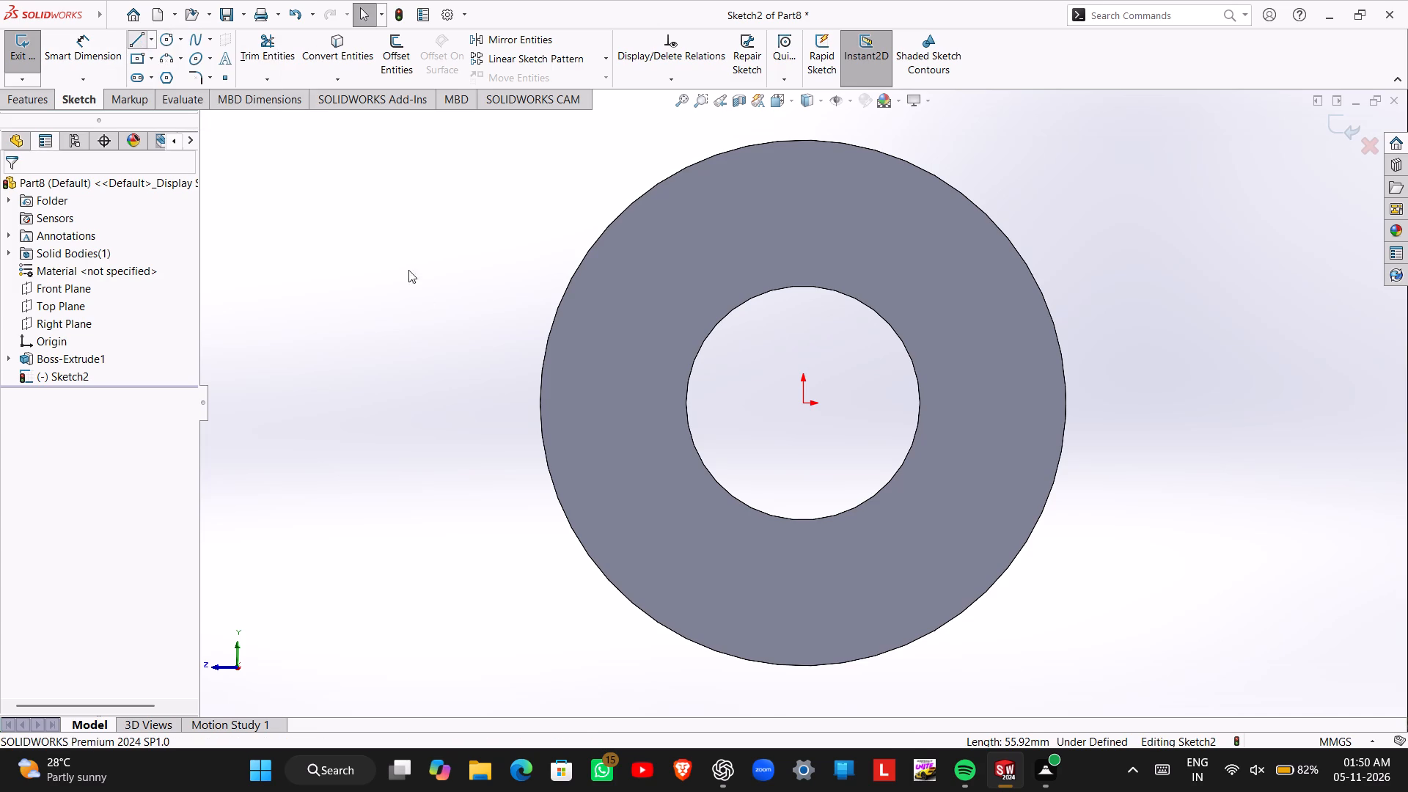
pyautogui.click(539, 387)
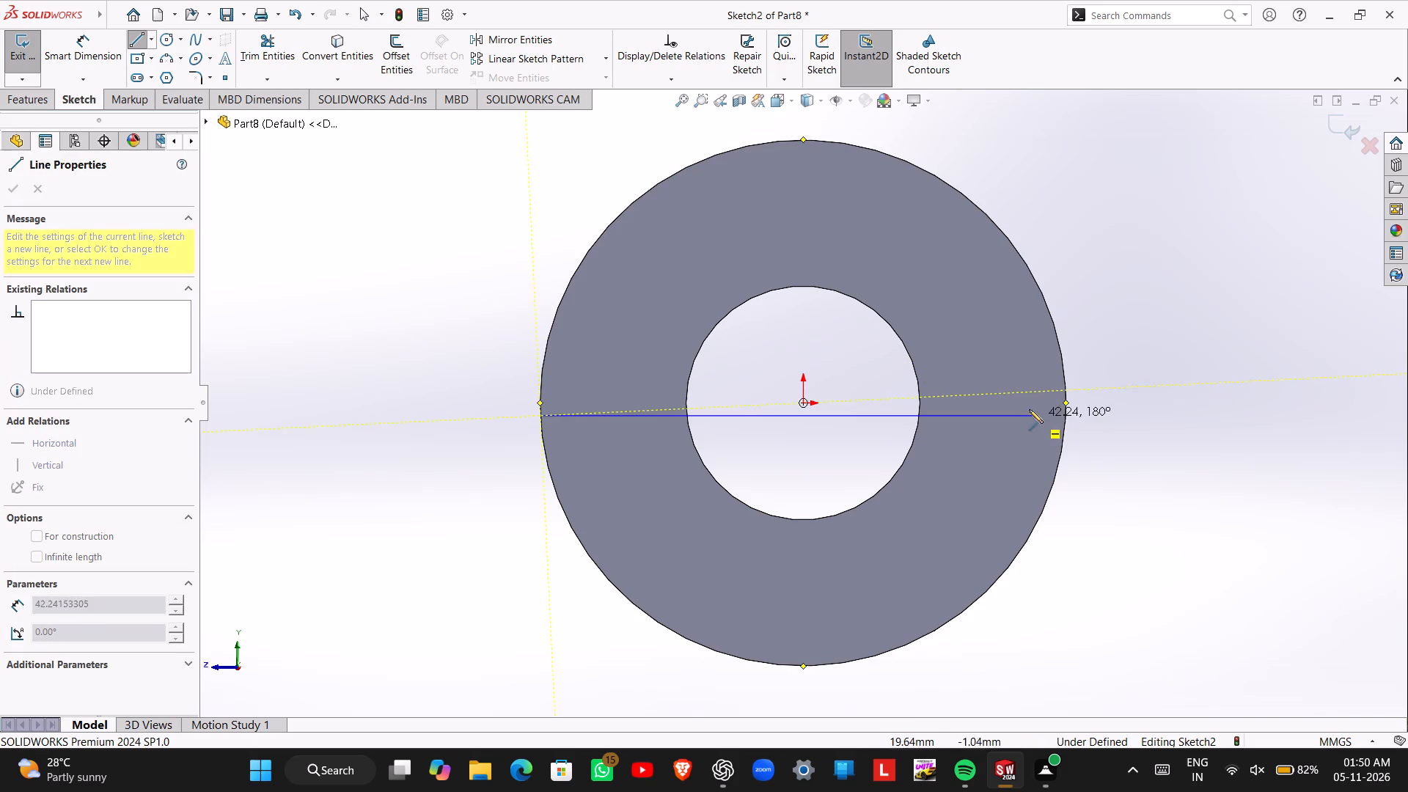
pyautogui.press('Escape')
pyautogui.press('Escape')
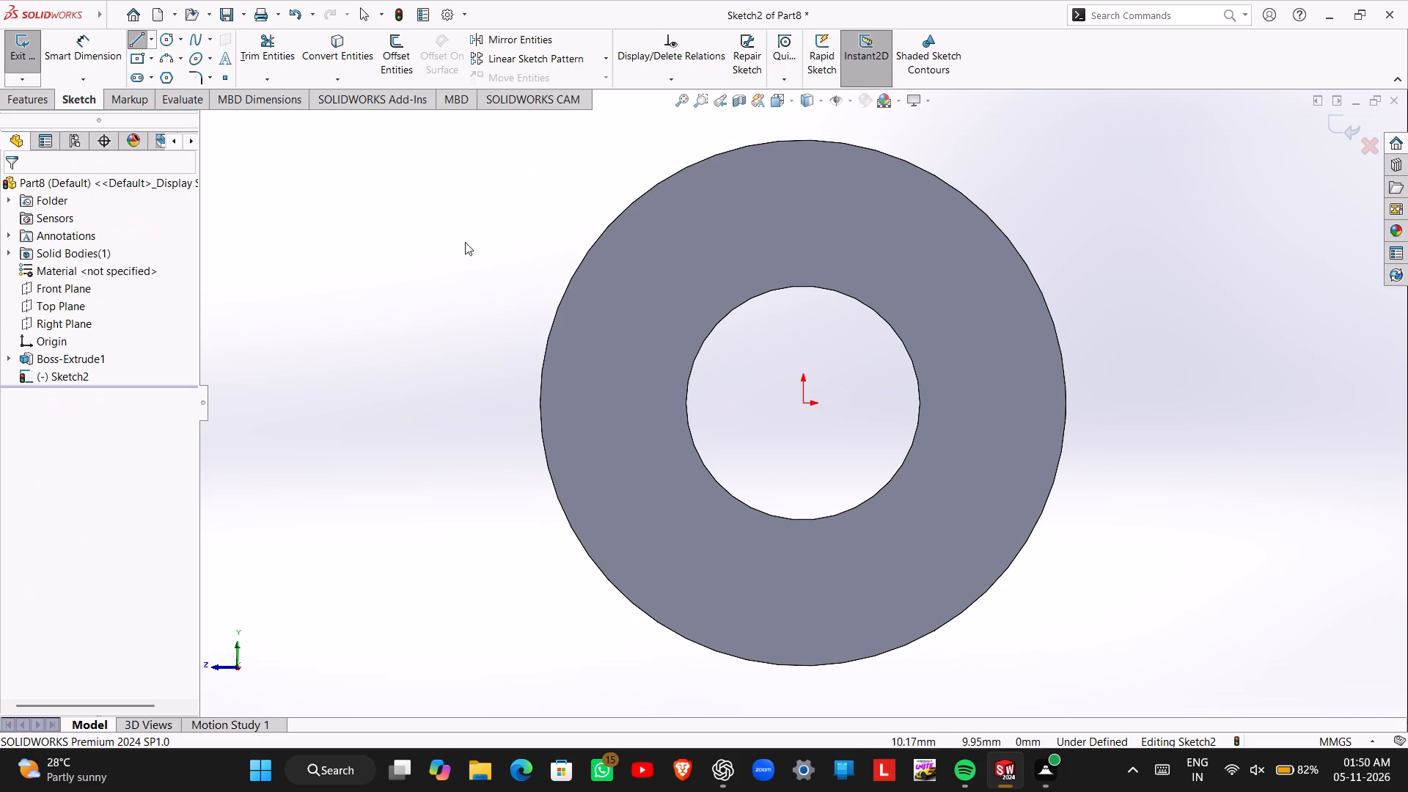
# Draw a line about 45 mm long across the ring above the origin, ending on the outer edge at both sides, and make it horizontal.
pyautogui.click(142, 40)
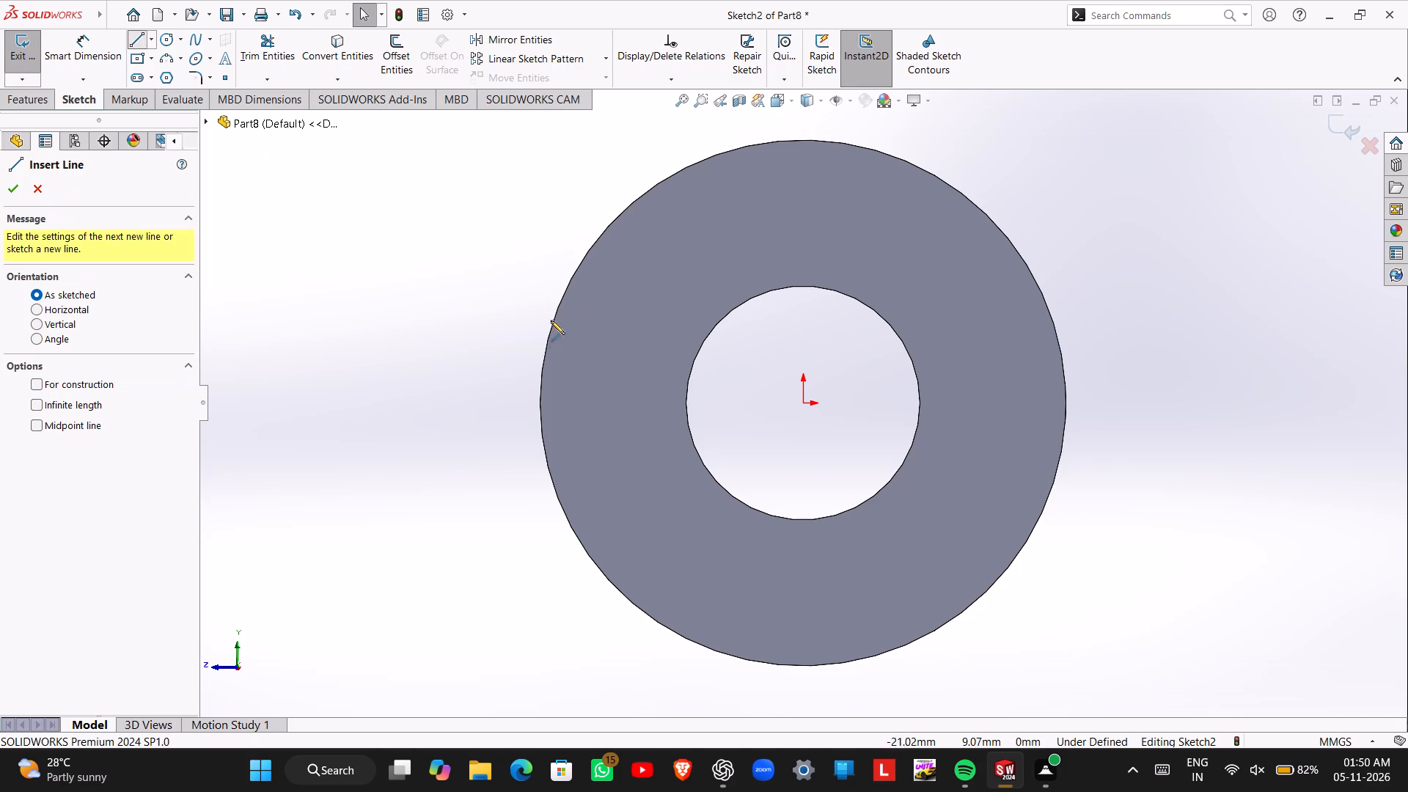
pyautogui.click(542, 376)
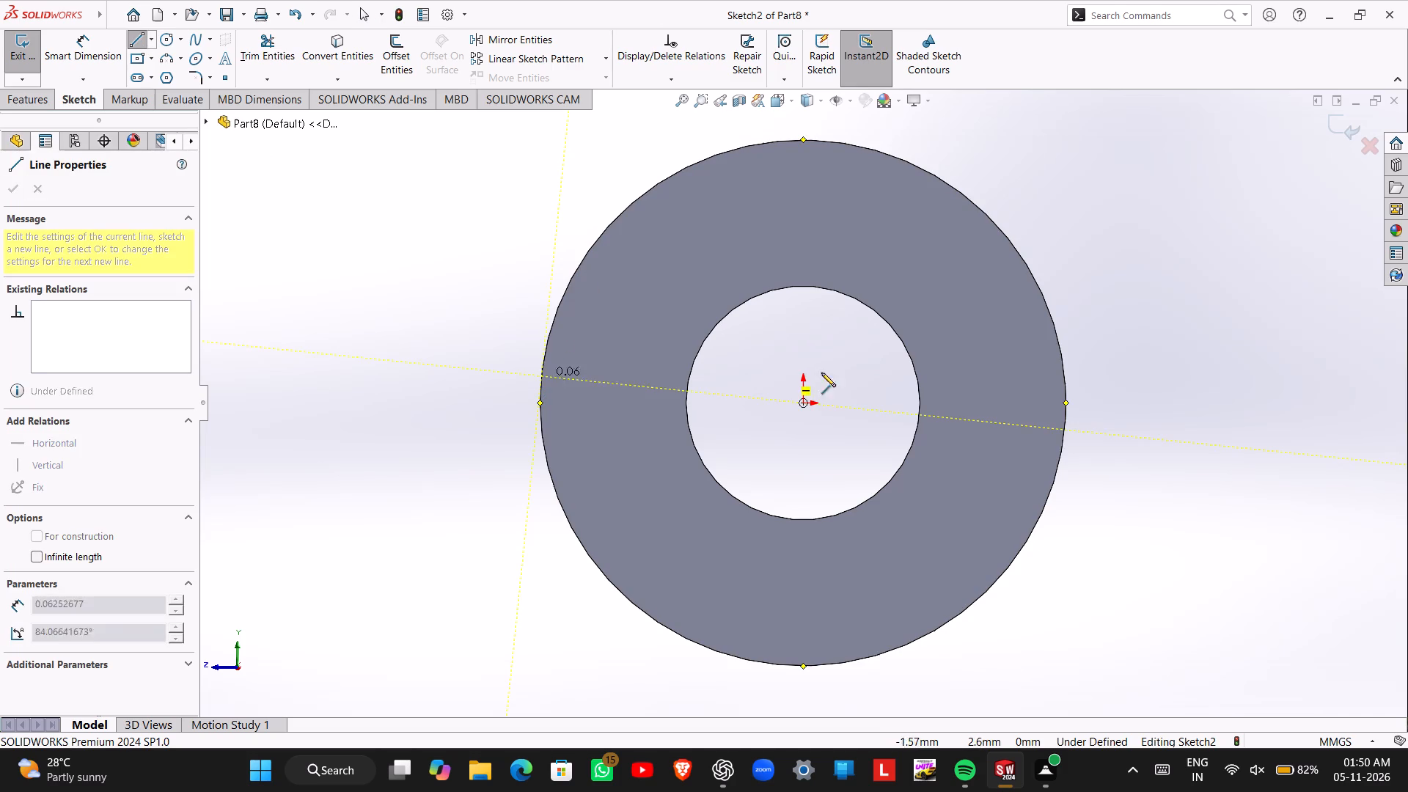
pyautogui.click(1062, 382)
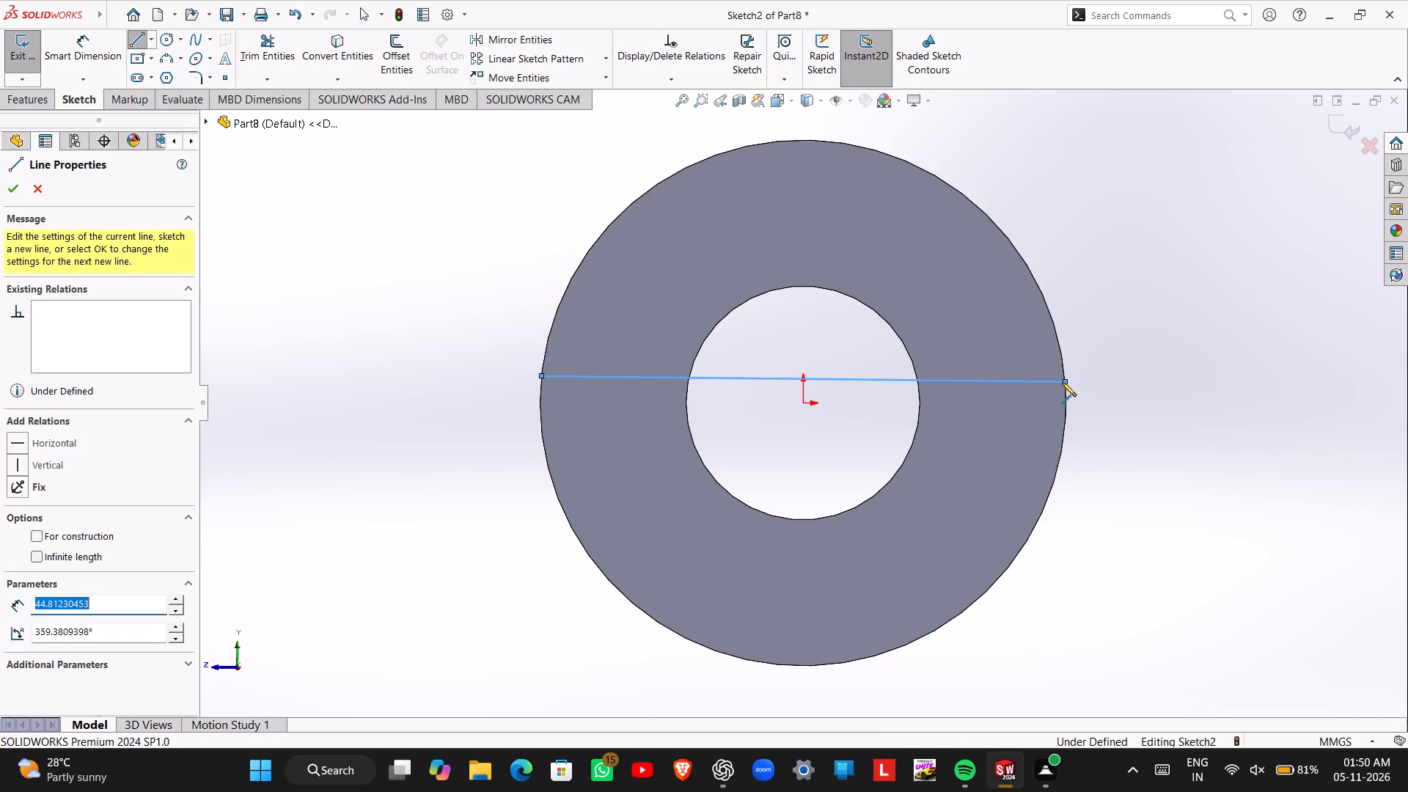
pyautogui.press('Escape')
pyautogui.click(979, 384)
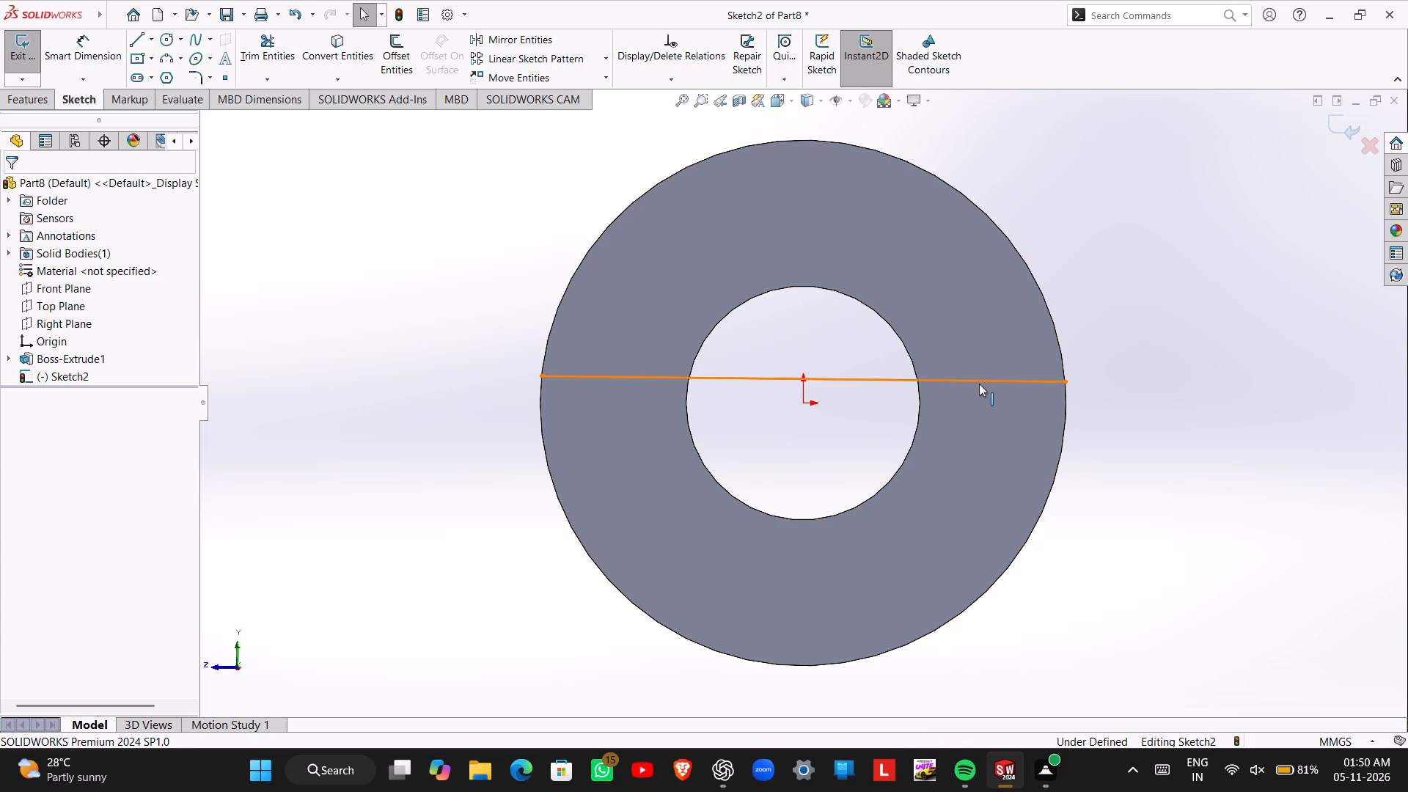
pyautogui.click(1019, 314)
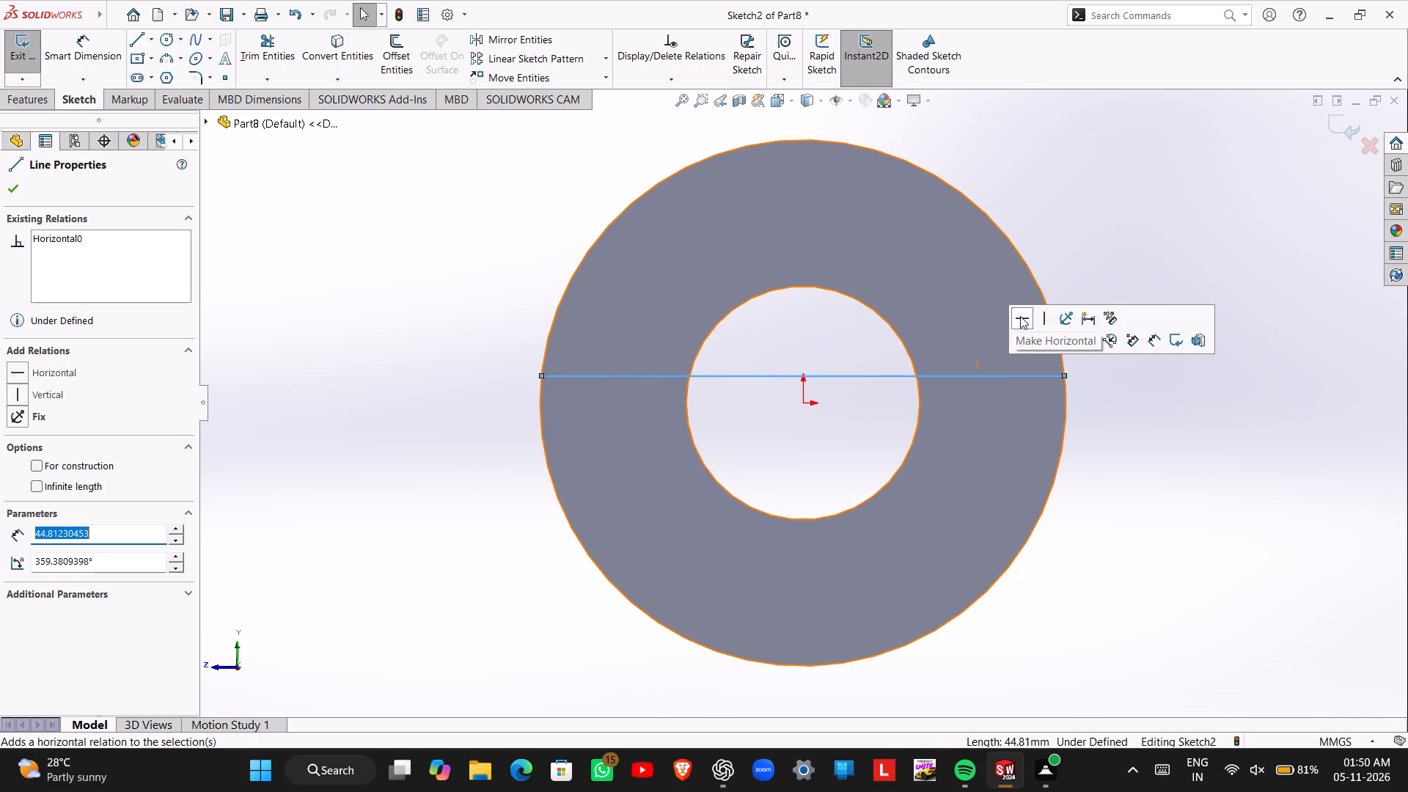
# Draw a second line about 45 mm long across the ring below the origin, from outer edge to outer edge, and make it horizontal.
pyautogui.click(142, 42)
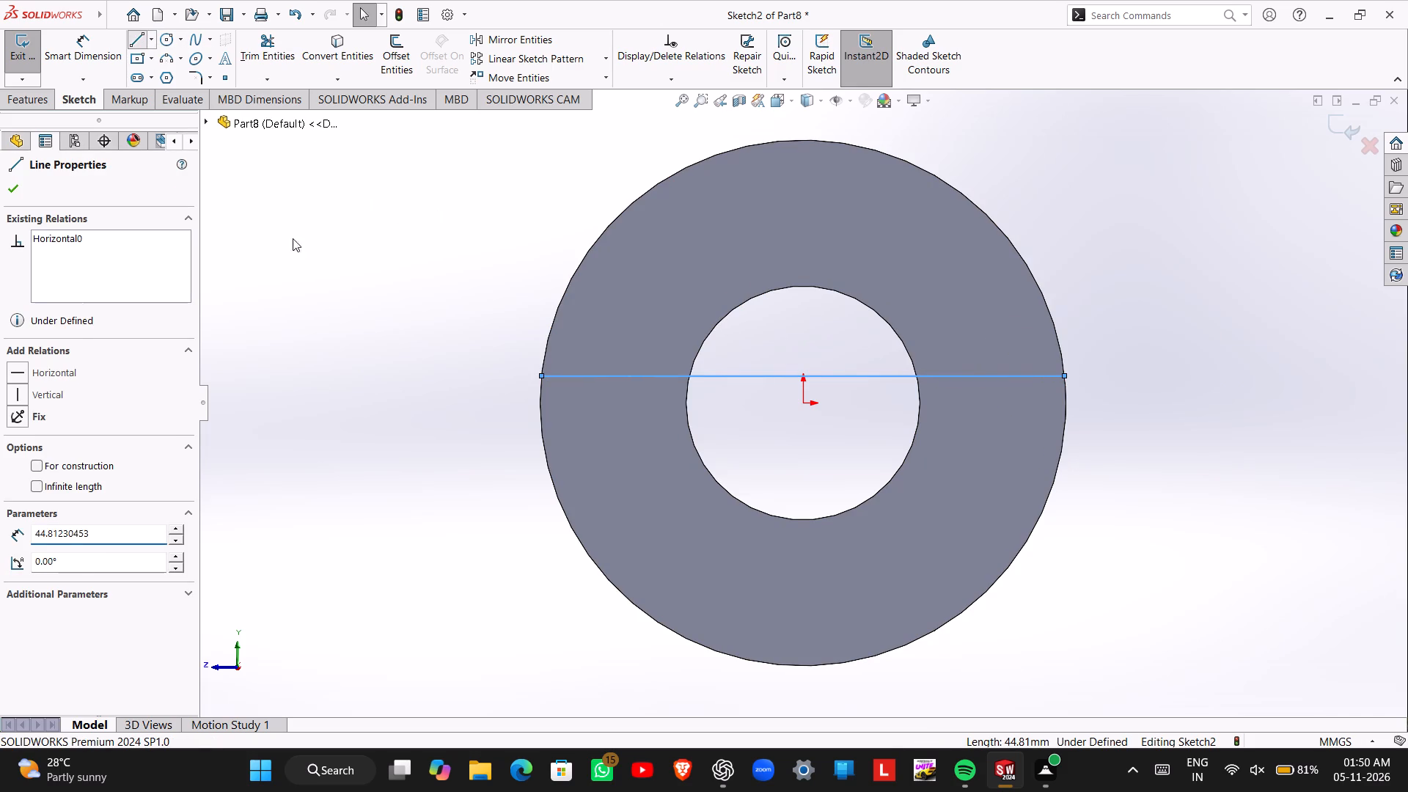
pyautogui.click(543, 431)
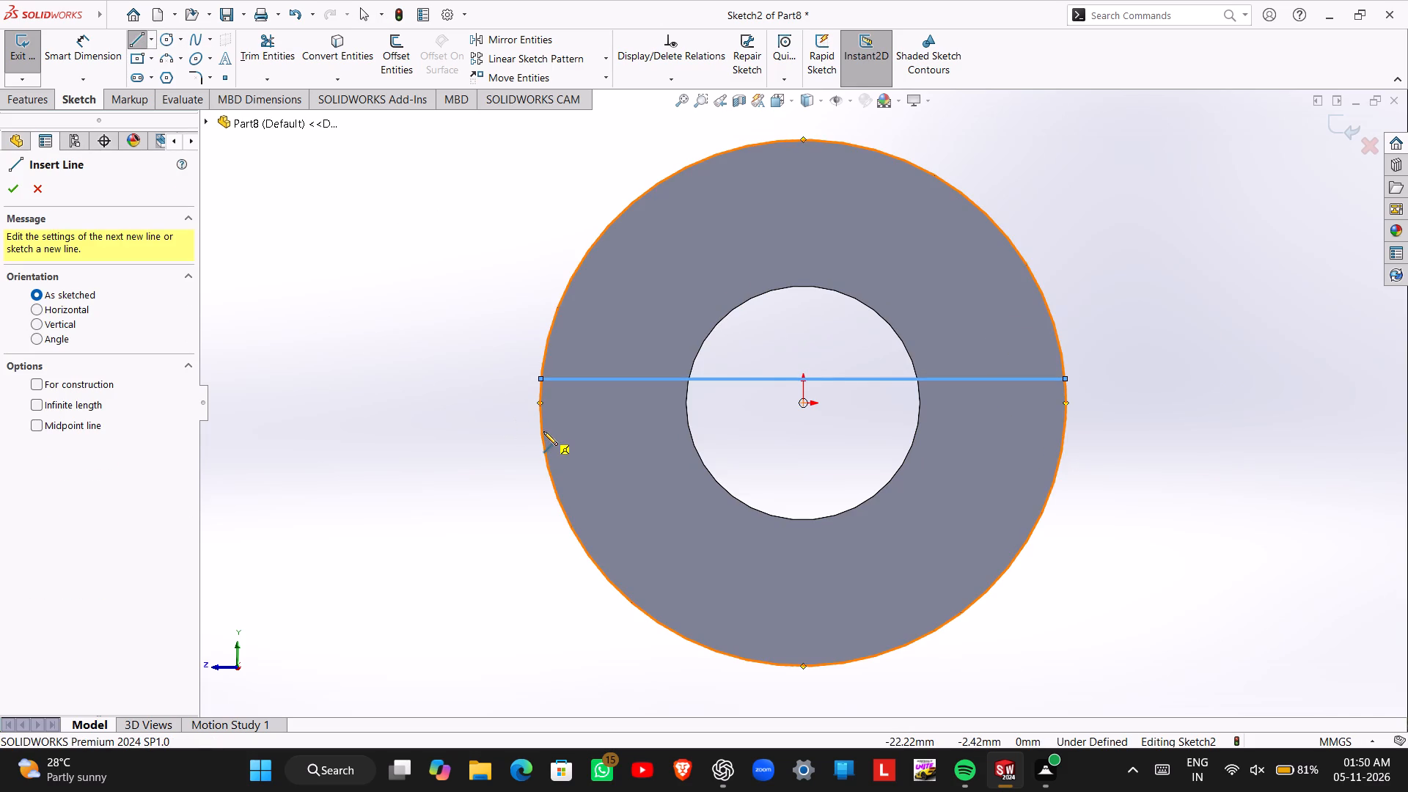
pyautogui.click(1064, 439)
pyautogui.press('Escape')
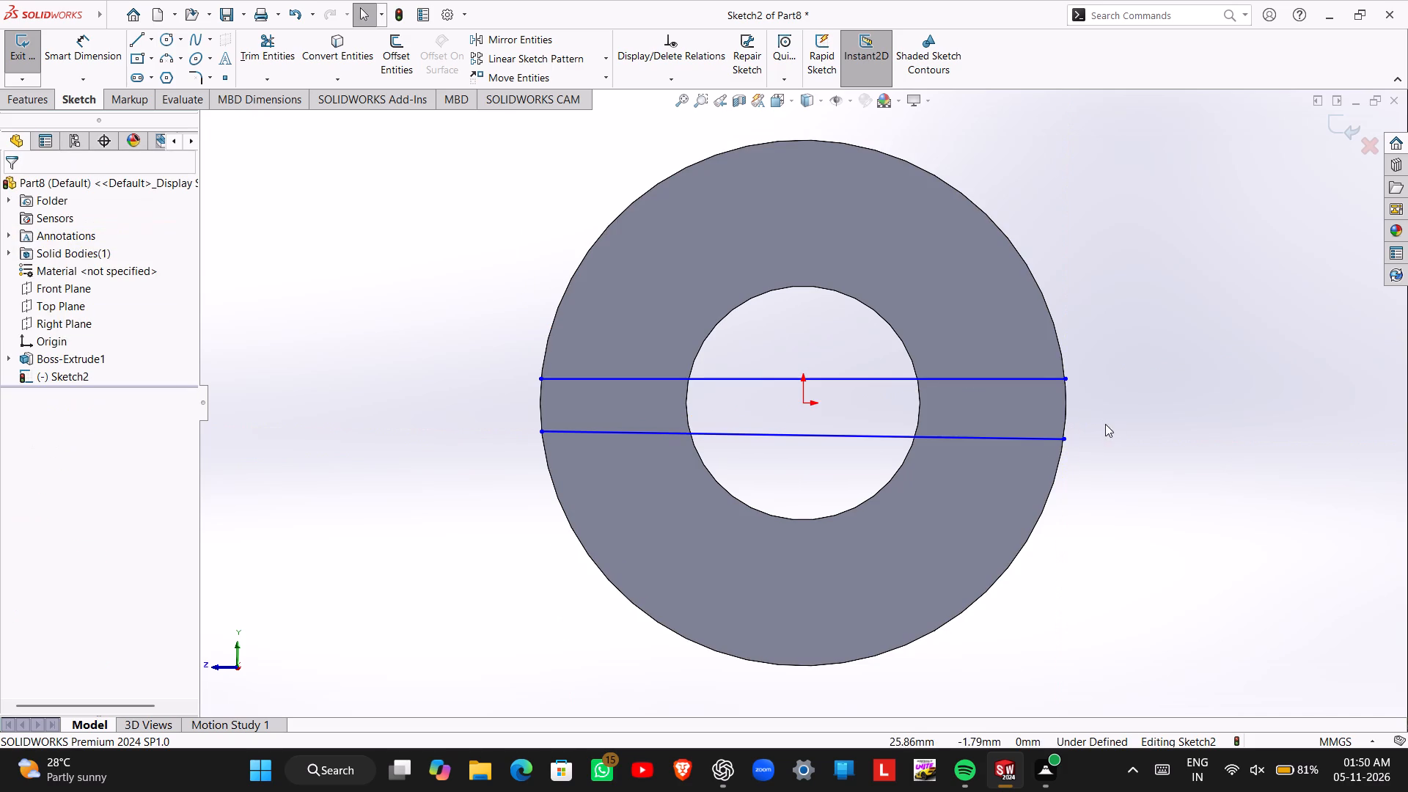
pyautogui.click(972, 441)
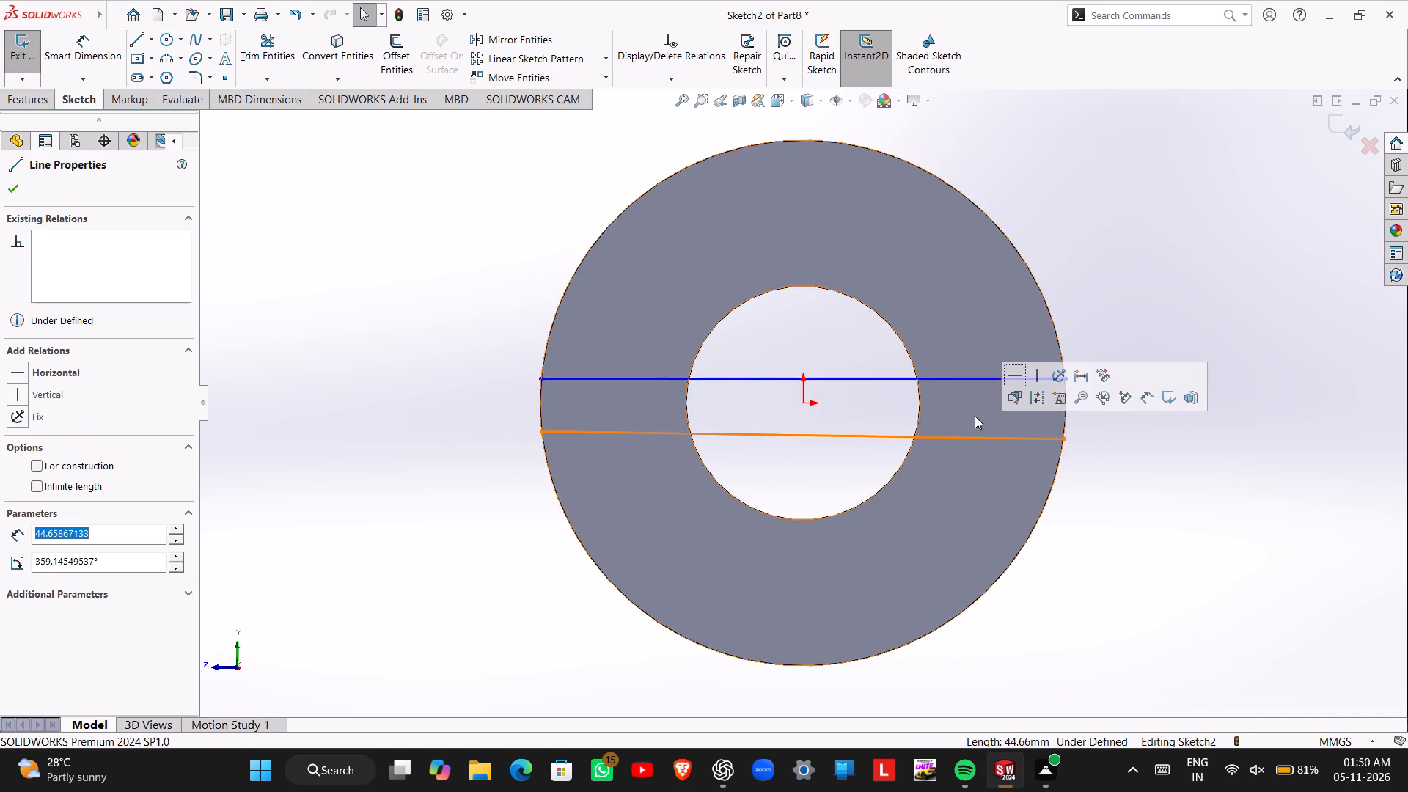
pyautogui.click(1008, 375)
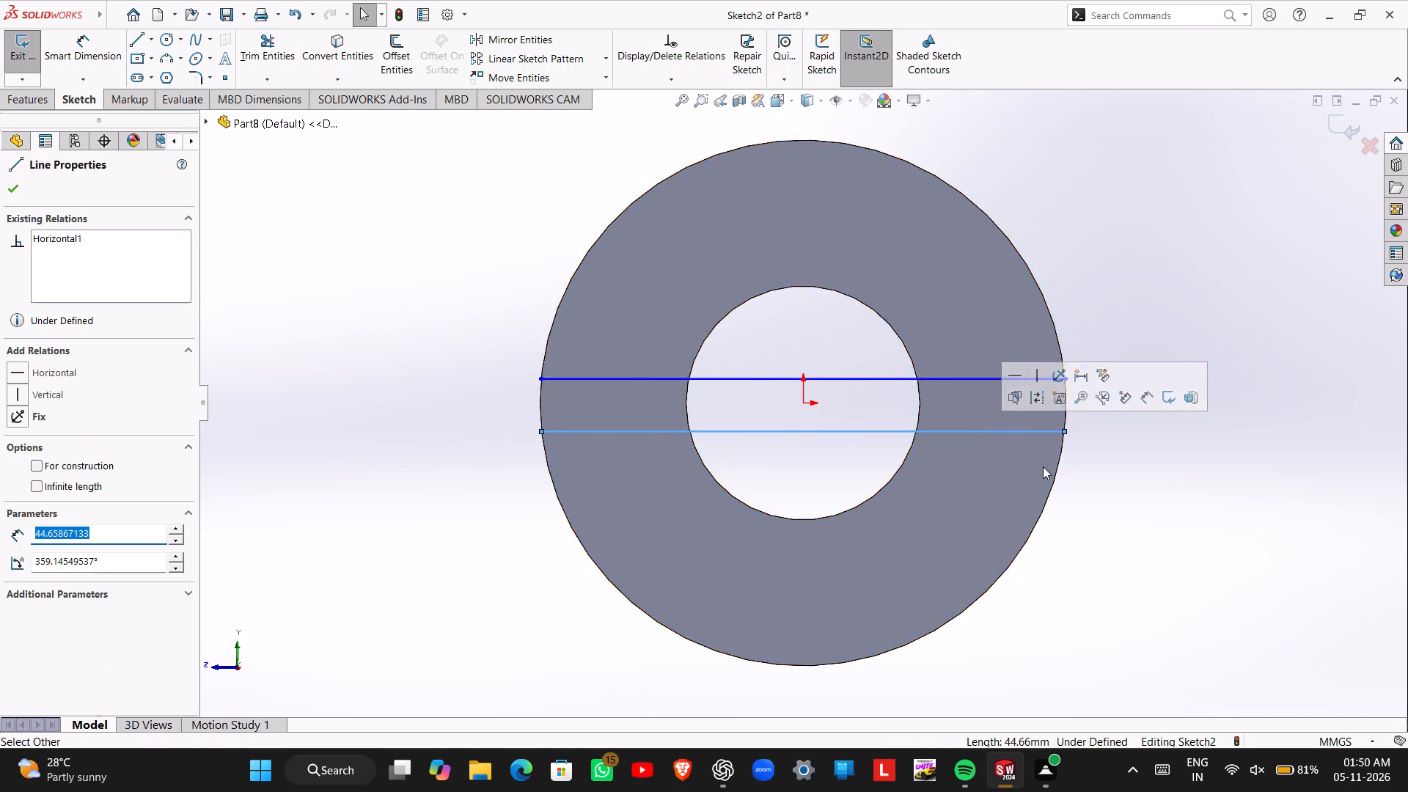
pyautogui.press('Escape')
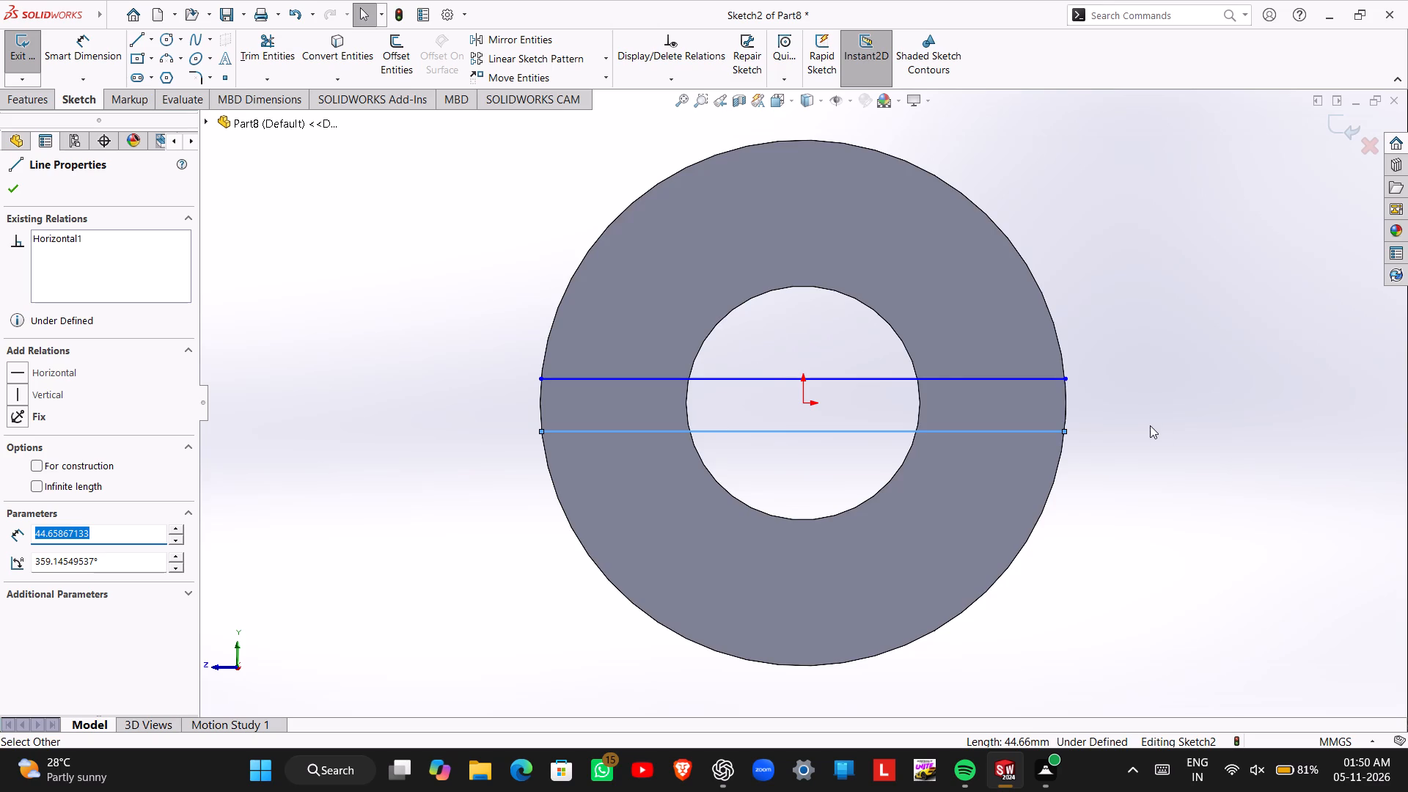
# Draw two three-point arcs of 22.5 mm radius on the outer edge, closing the segments above the upper line and below the lower line.
pyautogui.click(183, 56)
pyautogui.click(191, 109)
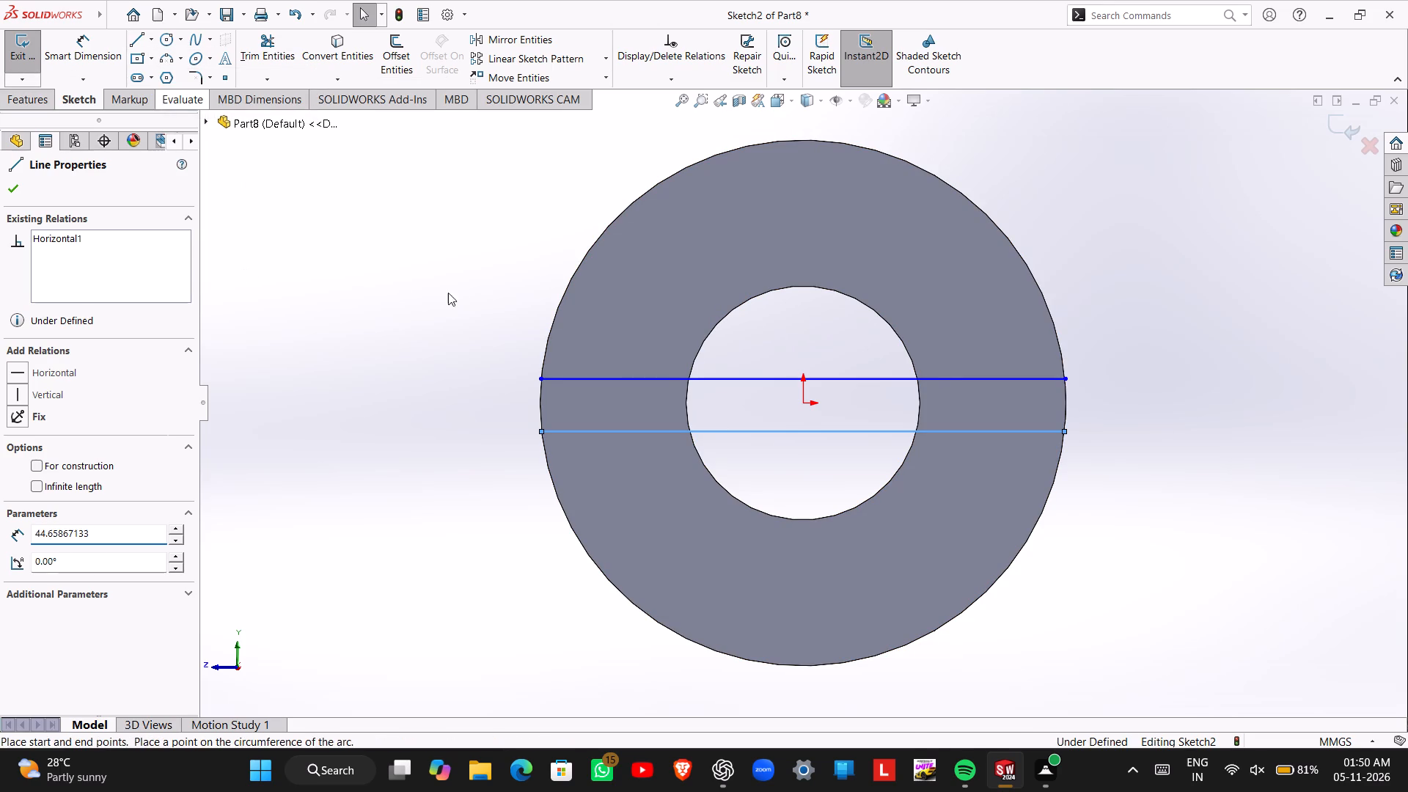
pyautogui.click(539, 380)
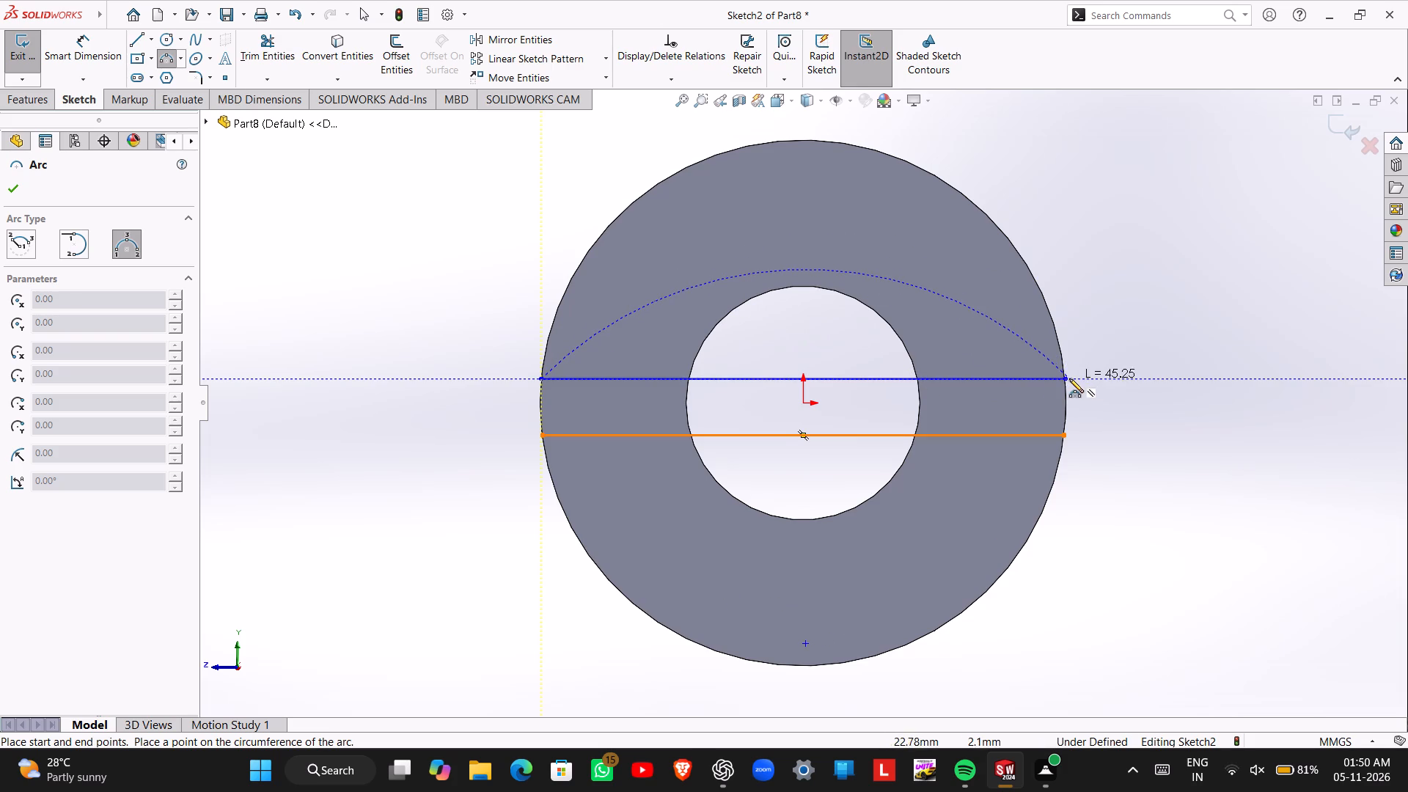
pyautogui.click(1064, 378)
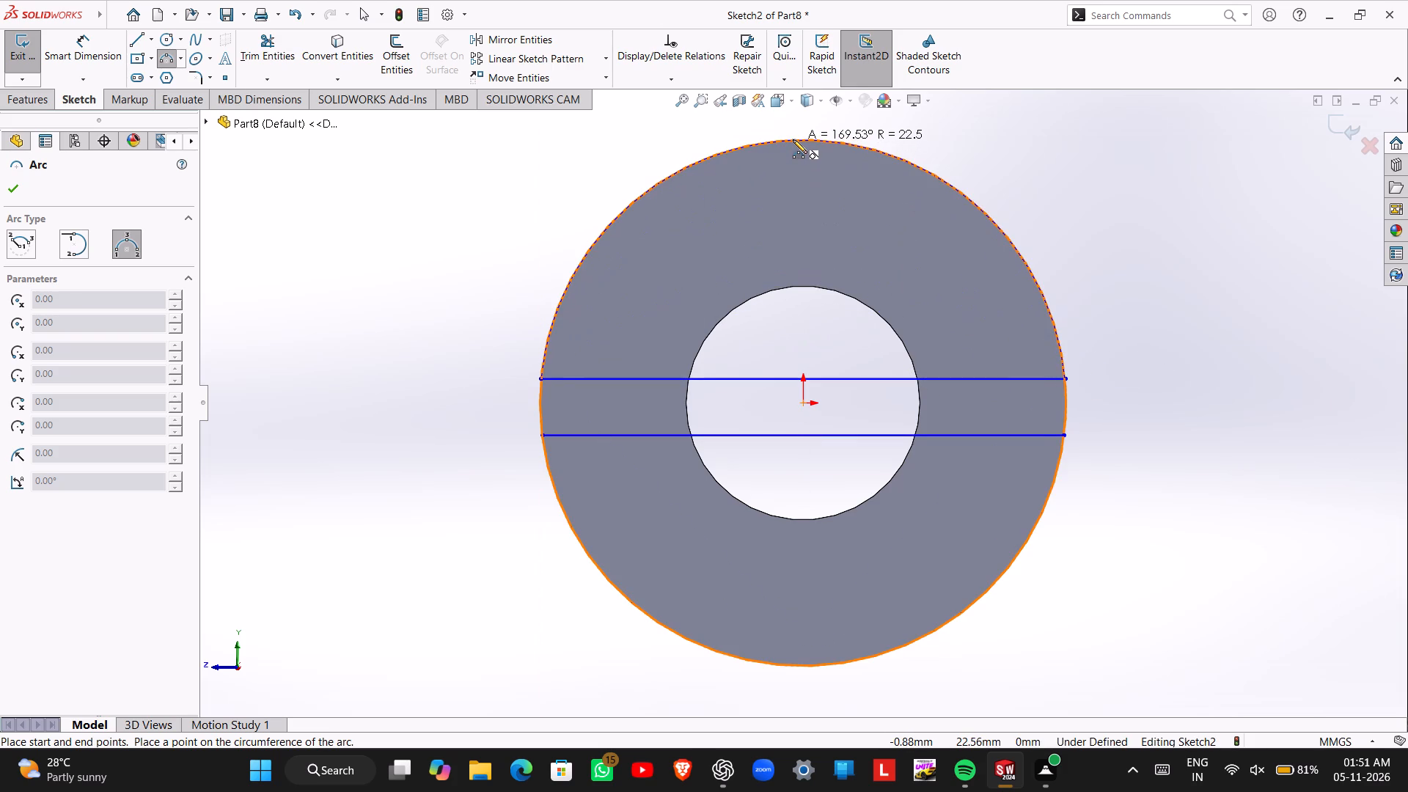
pyautogui.click(793, 139)
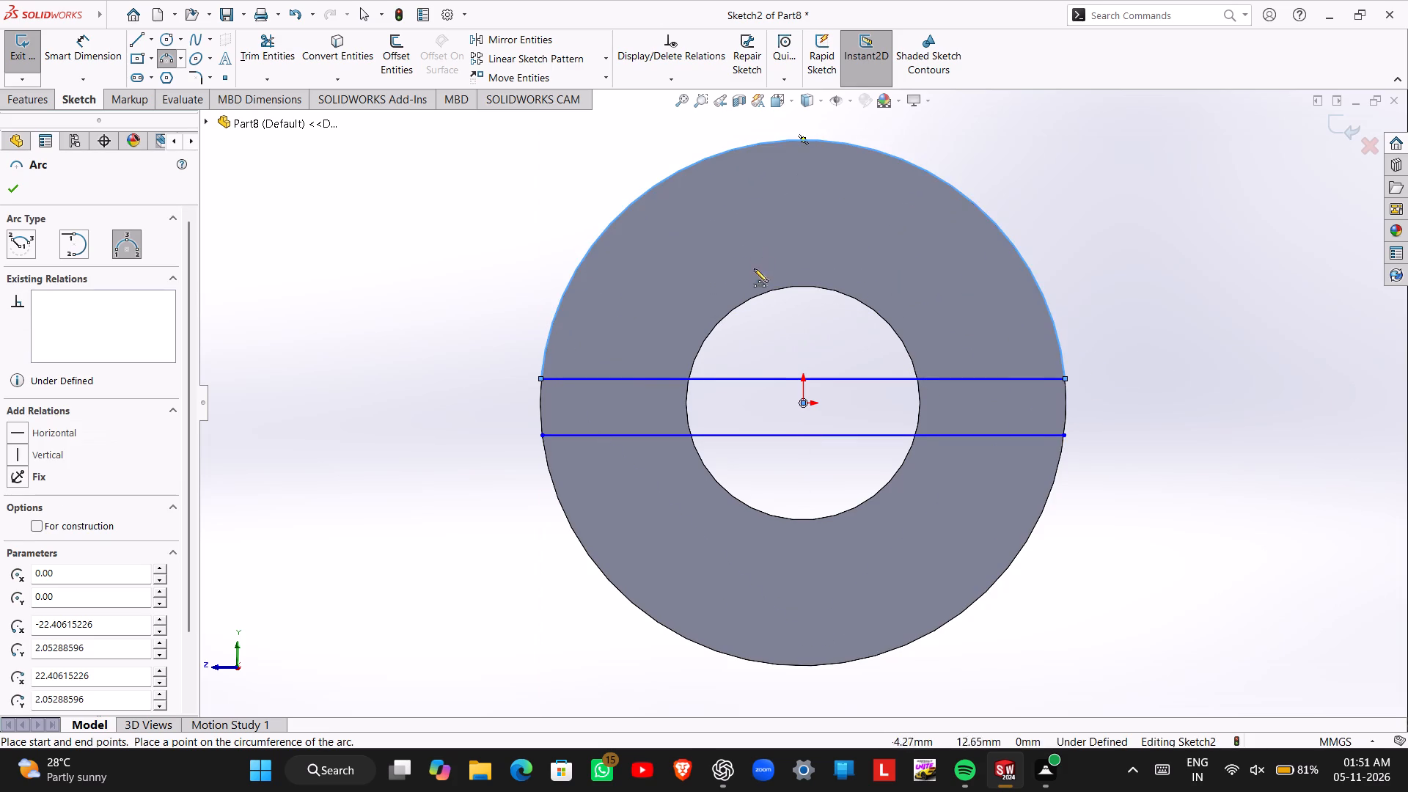
pyautogui.click(541, 436)
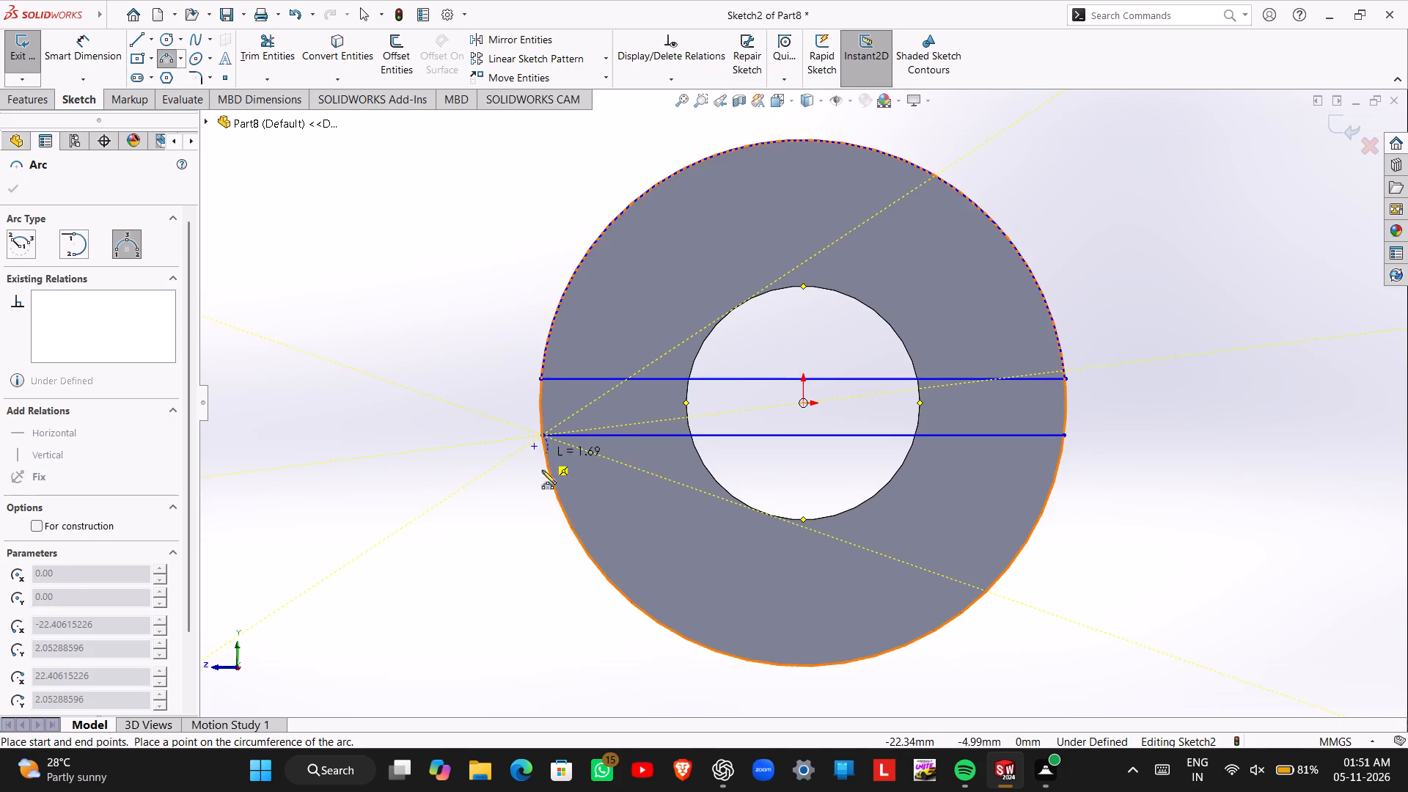
pyautogui.click(1064, 434)
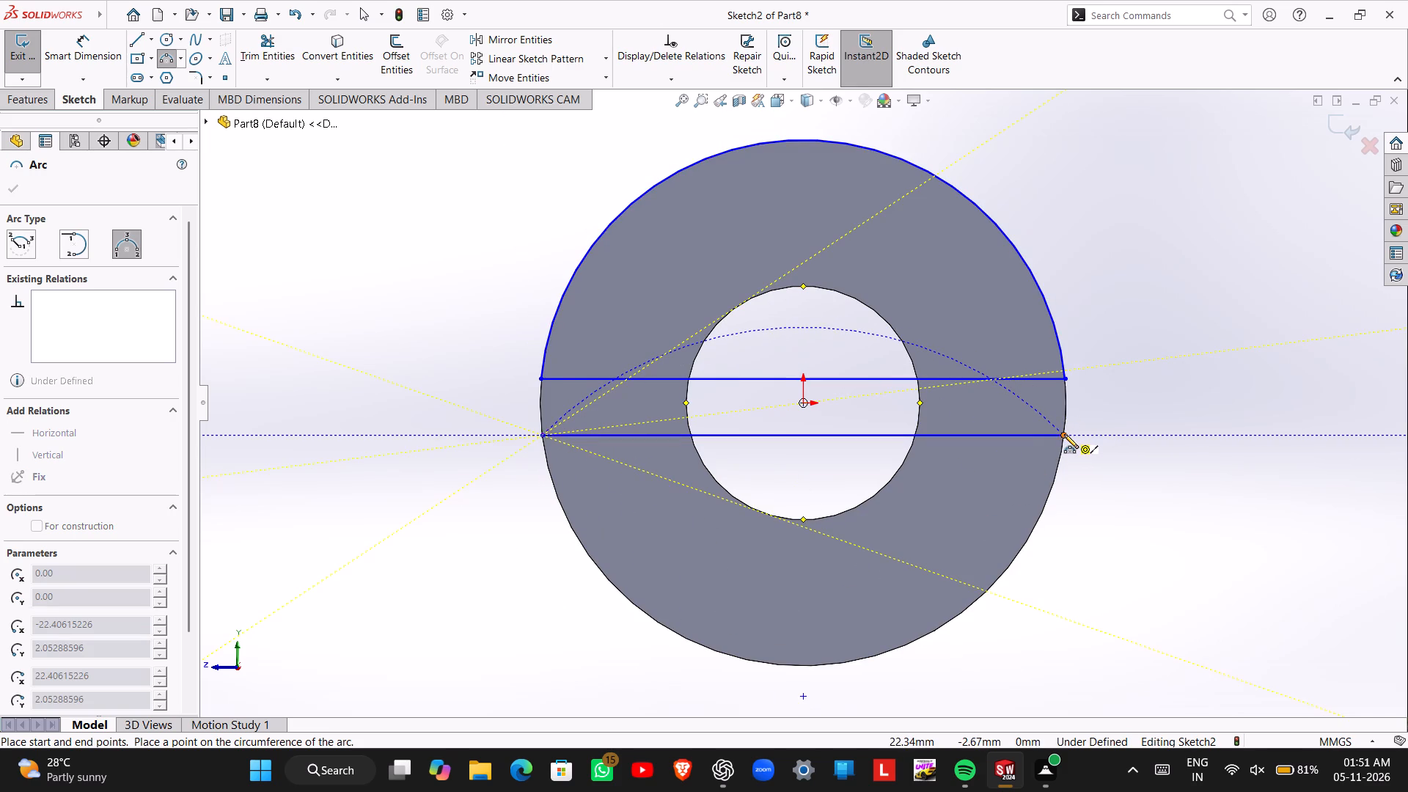
pyautogui.click(809, 666)
pyautogui.press('Escape')
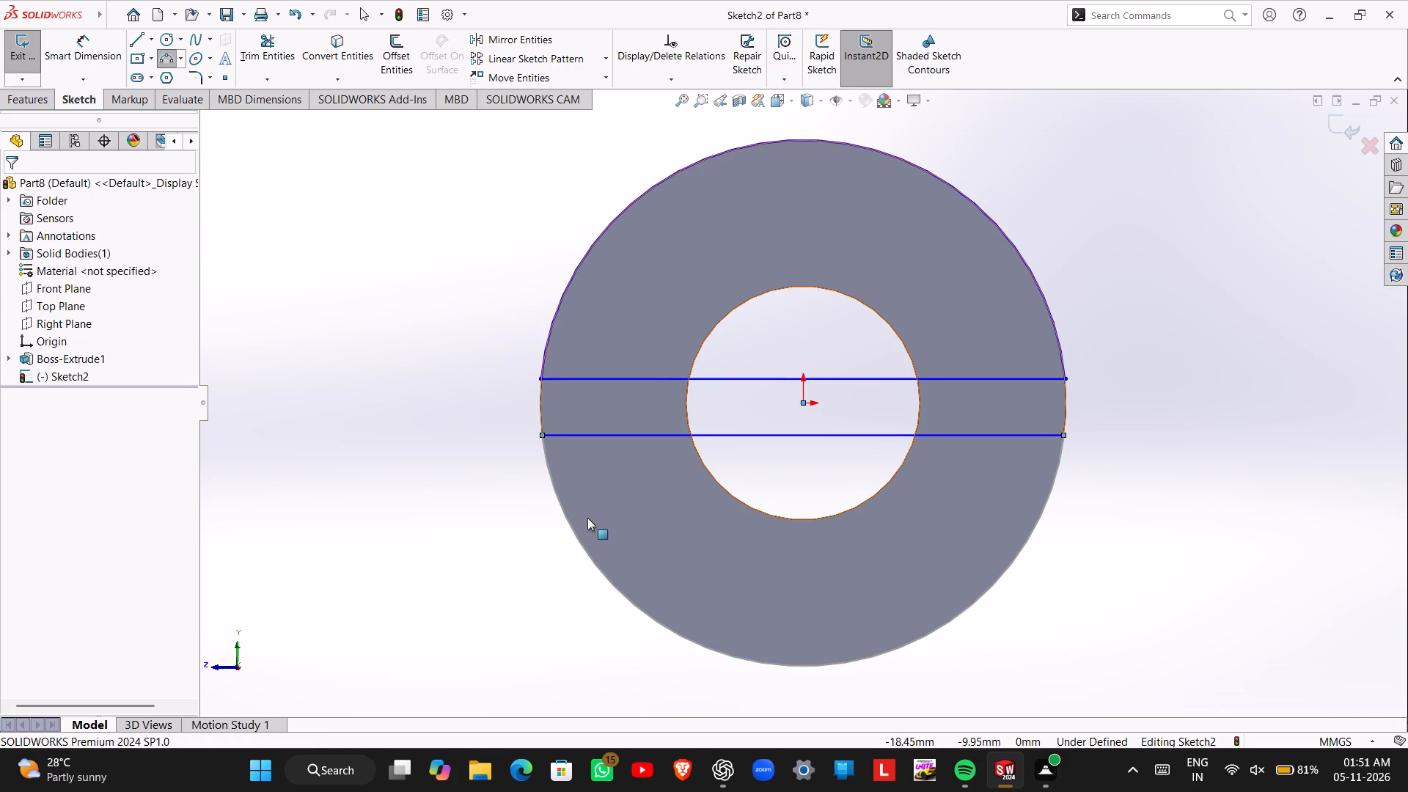
# Dimension the distance between the two horizontal lines as 5 mm.
pyautogui.moveTo(438, 430); pyautogui.dragTo(423, 292, button='right')
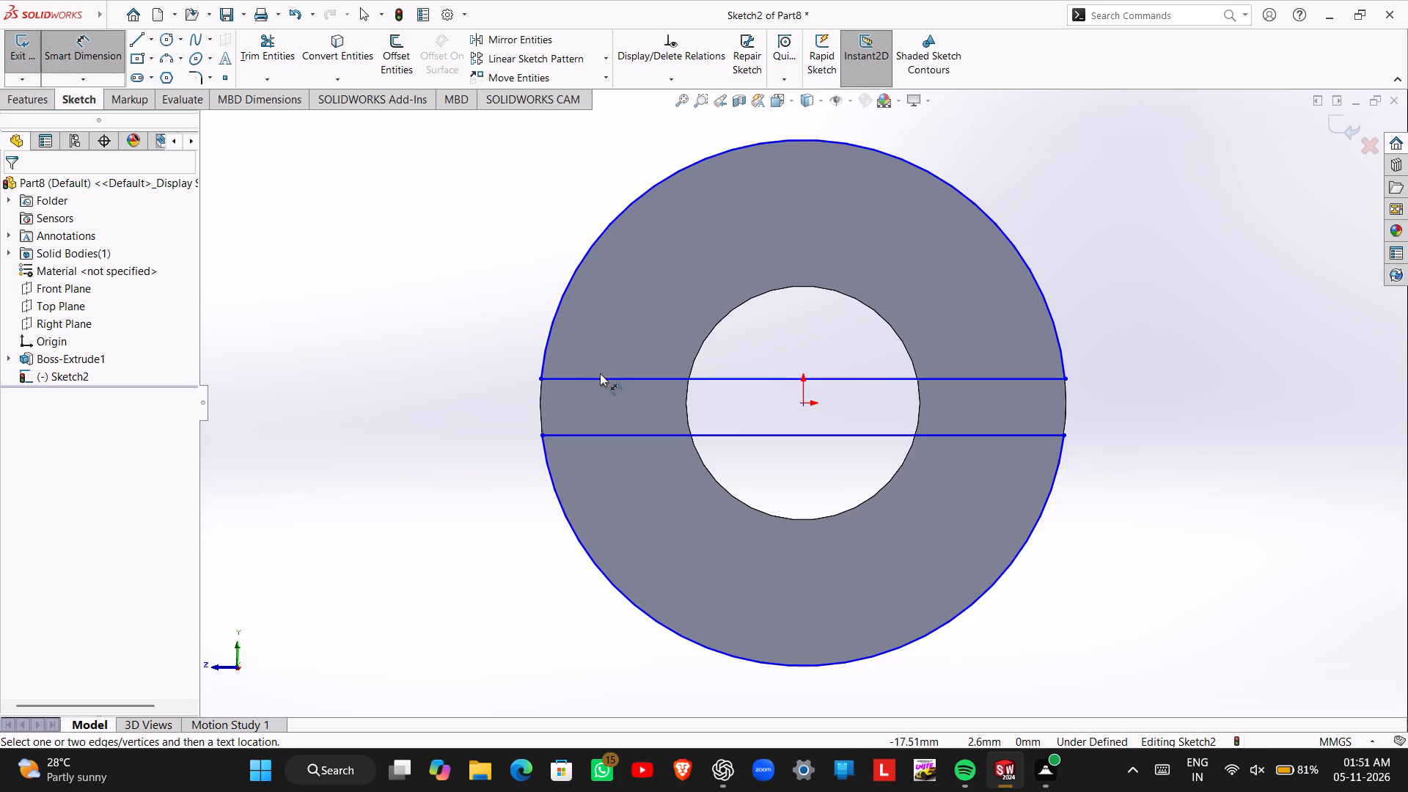
pyautogui.click(588, 375)
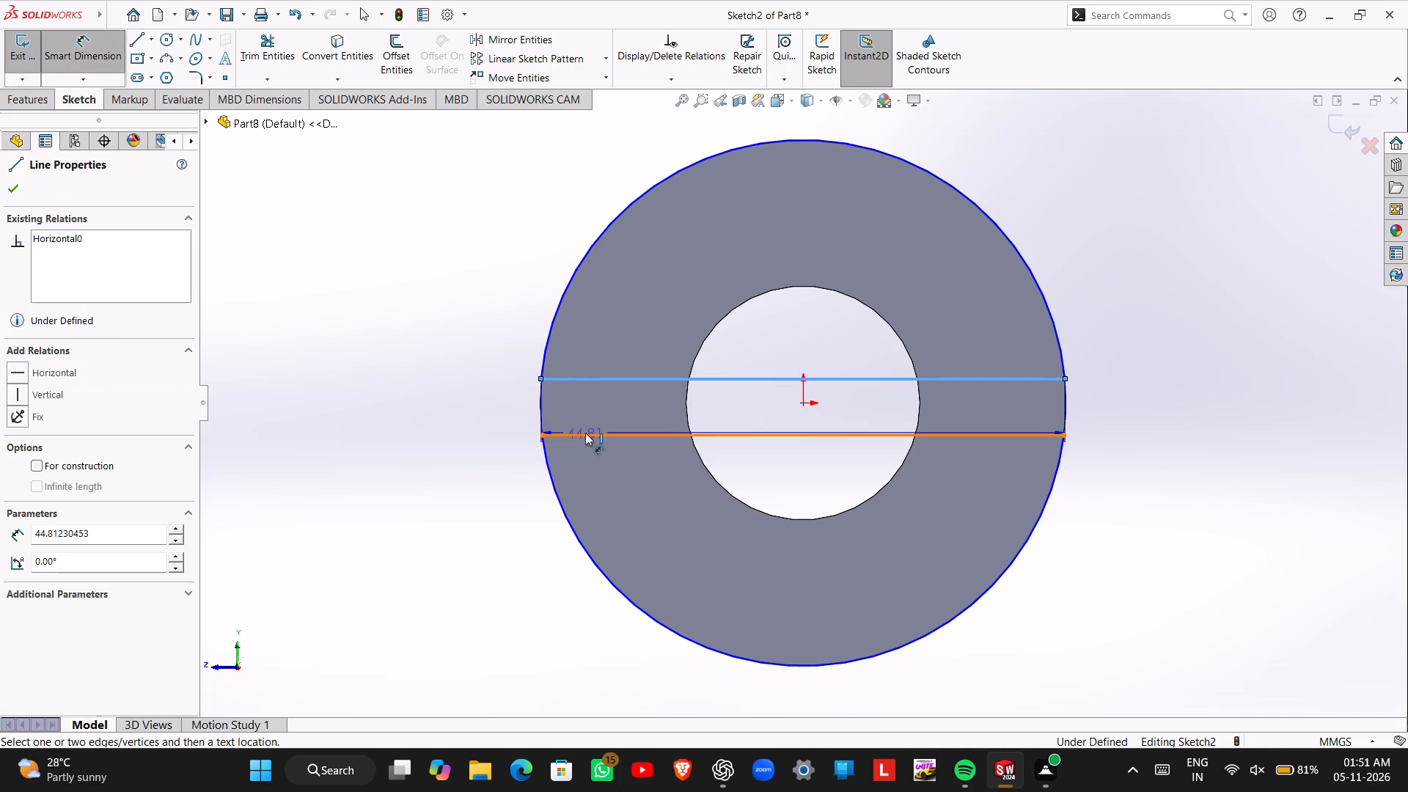
pyautogui.click(585, 433)
pyautogui.click(469, 411)
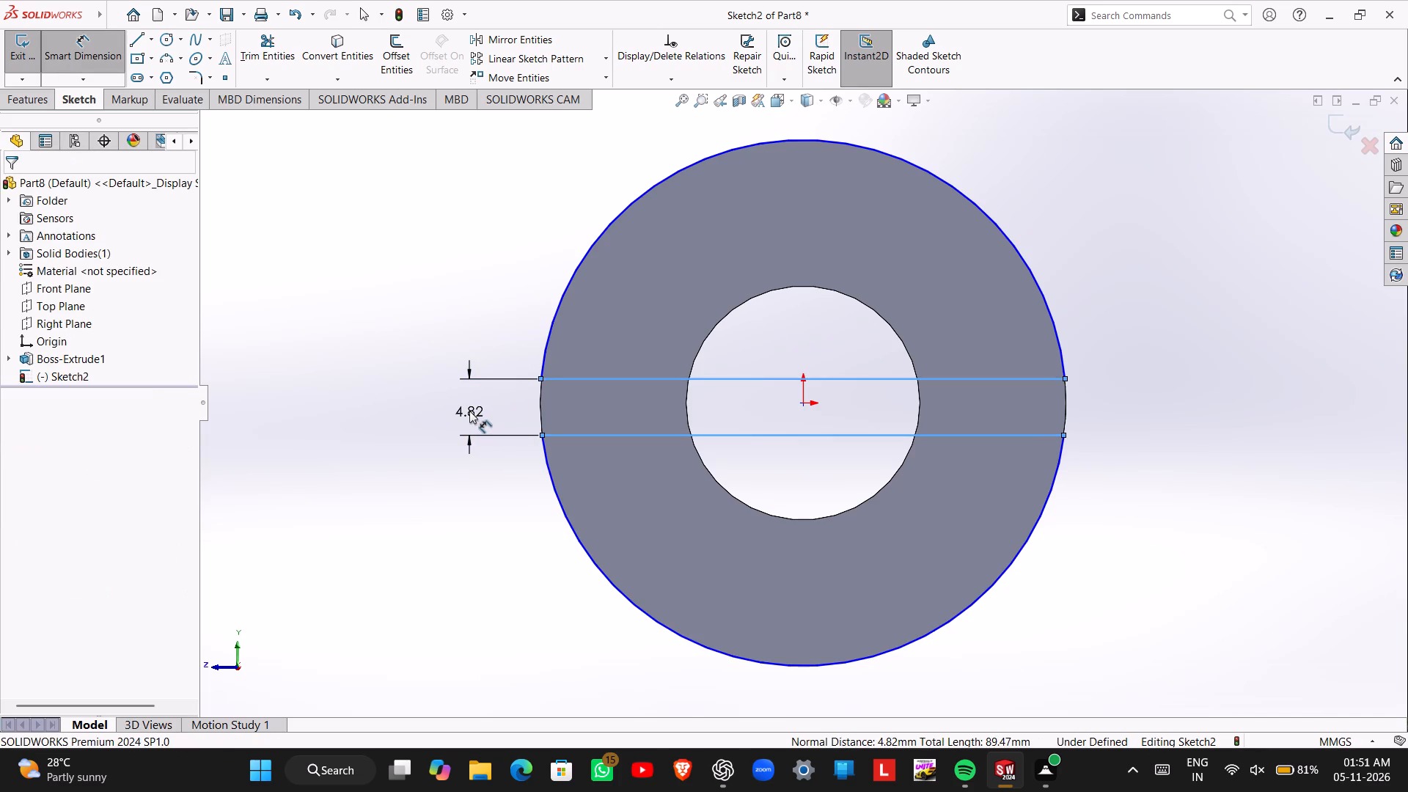
pyautogui.press('5')
pyautogui.press('Return')
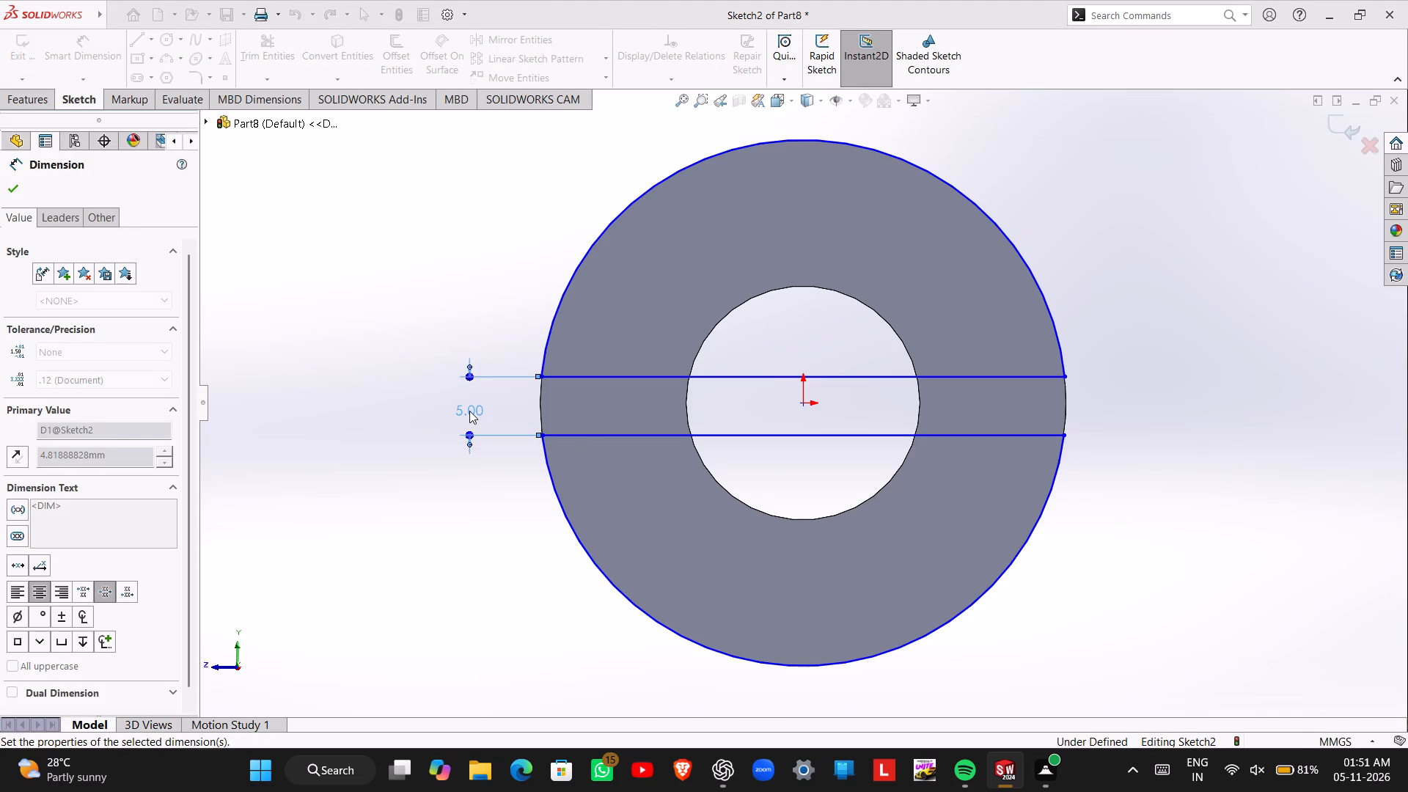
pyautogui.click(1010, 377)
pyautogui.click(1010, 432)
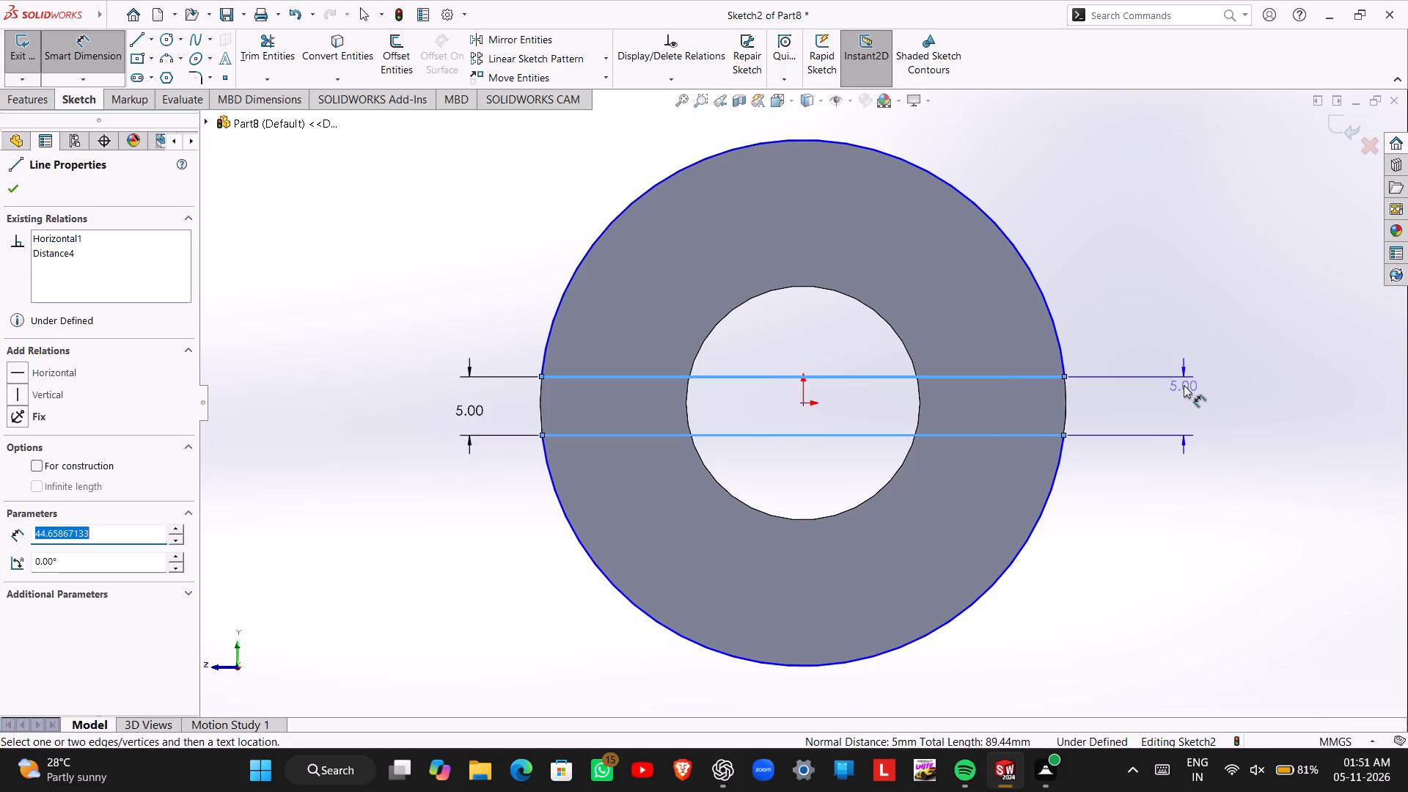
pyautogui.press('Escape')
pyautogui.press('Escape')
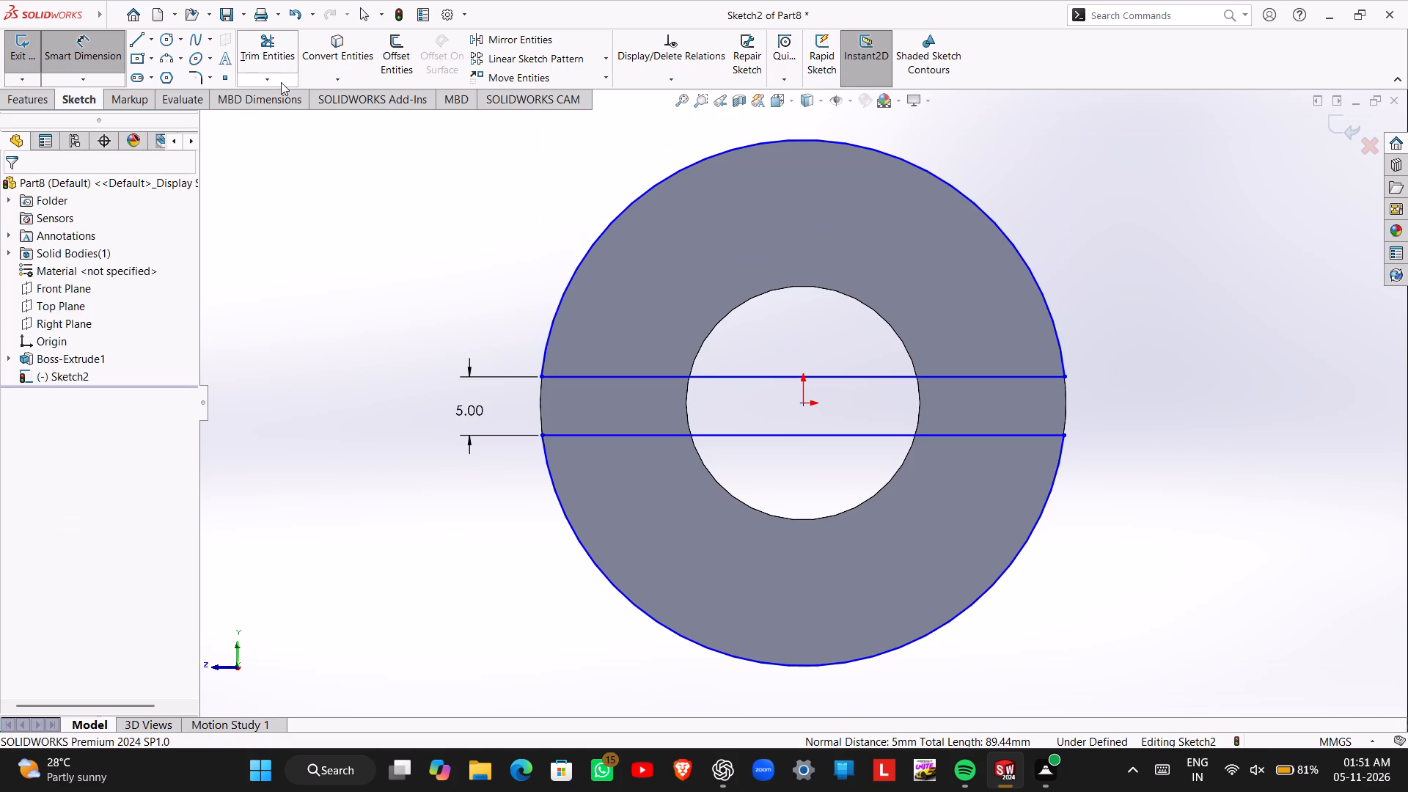
# Finish the sketch and make a Blind extruded cut of the upper segment, 5 mm deep into the end face.
pyautogui.click(21, 49)
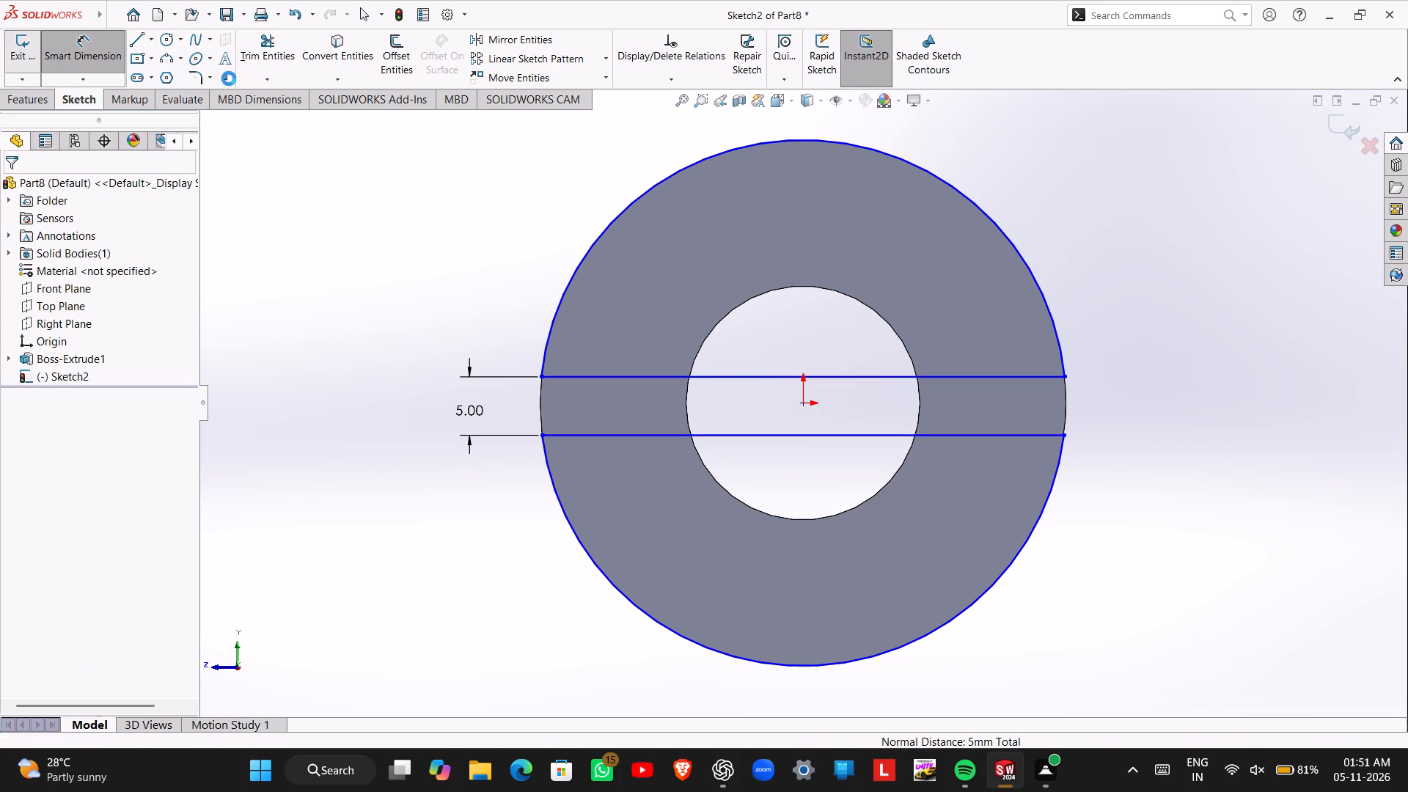
pyautogui.click(269, 65)
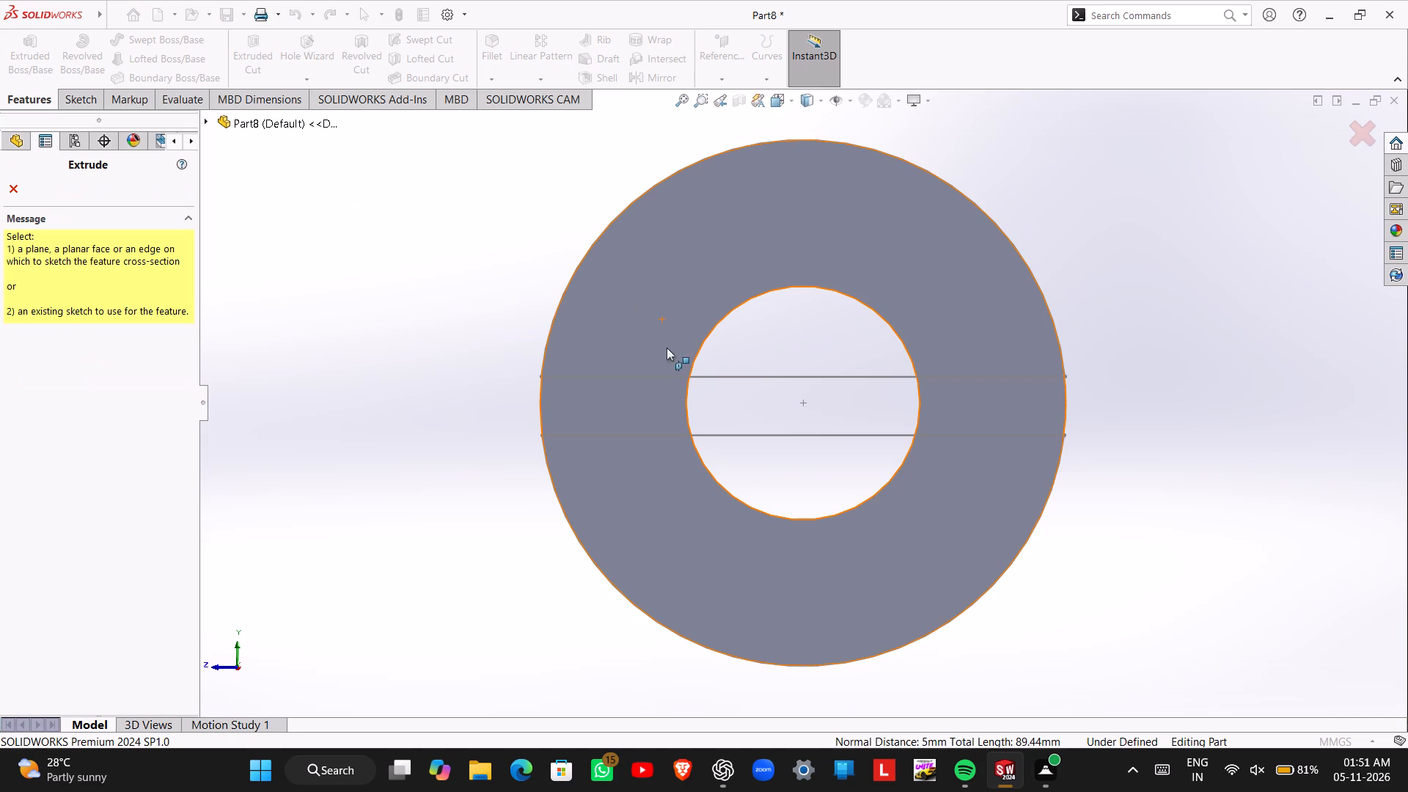
pyautogui.click(555, 307)
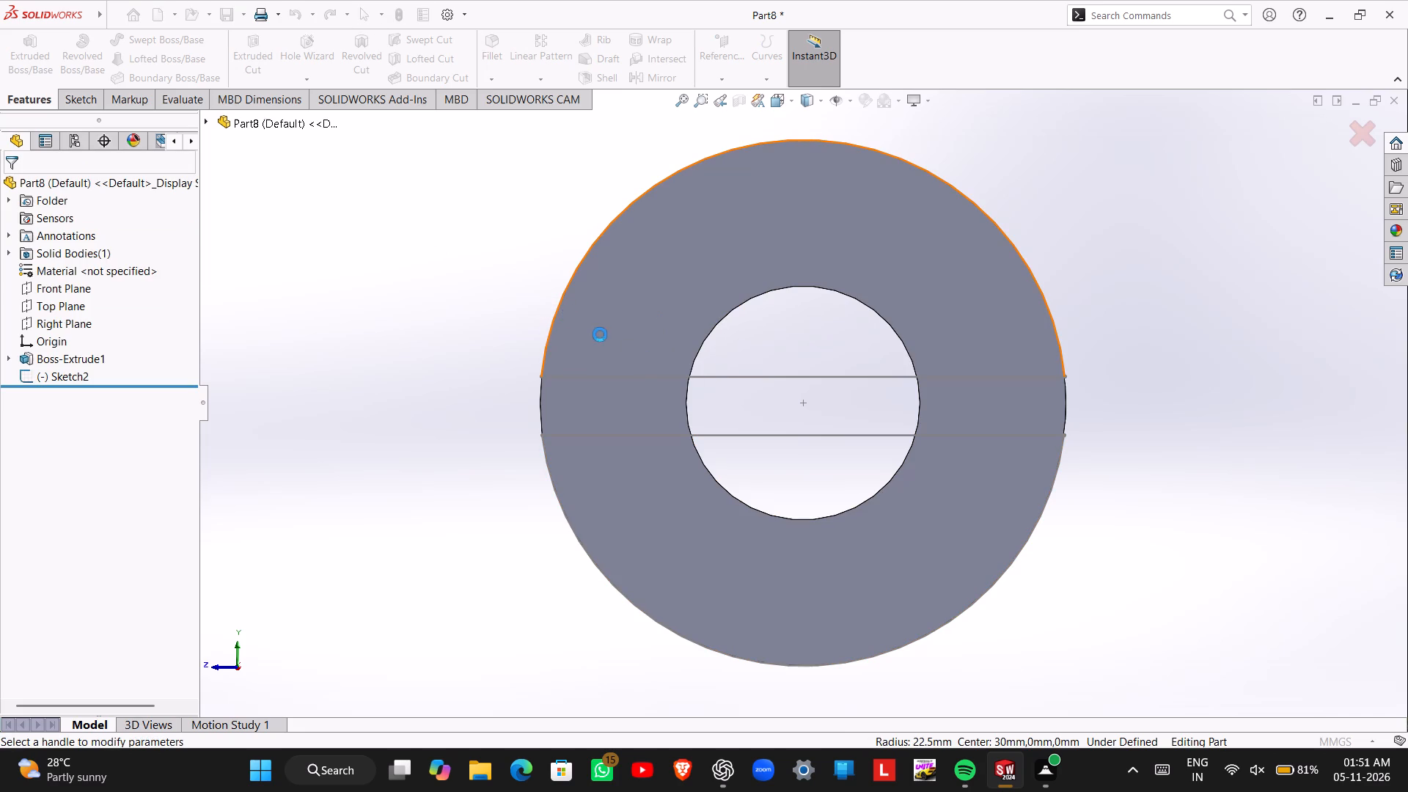
pyautogui.moveTo(618, 359); pyautogui.dragTo(666, 359, button='middle')
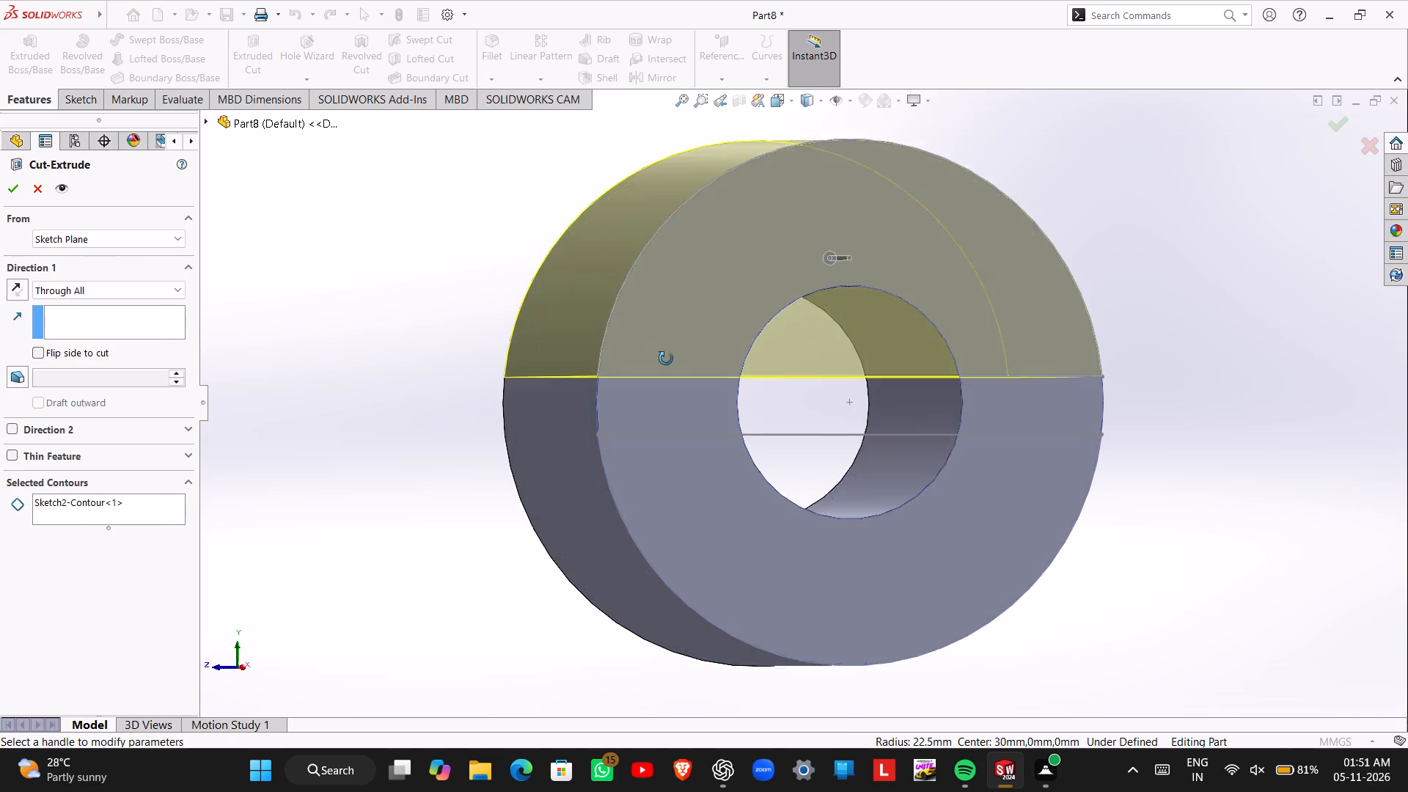
pyautogui.moveTo(666, 359); pyautogui.dragTo(708, 363, button='middle')
pyautogui.click(105, 288)
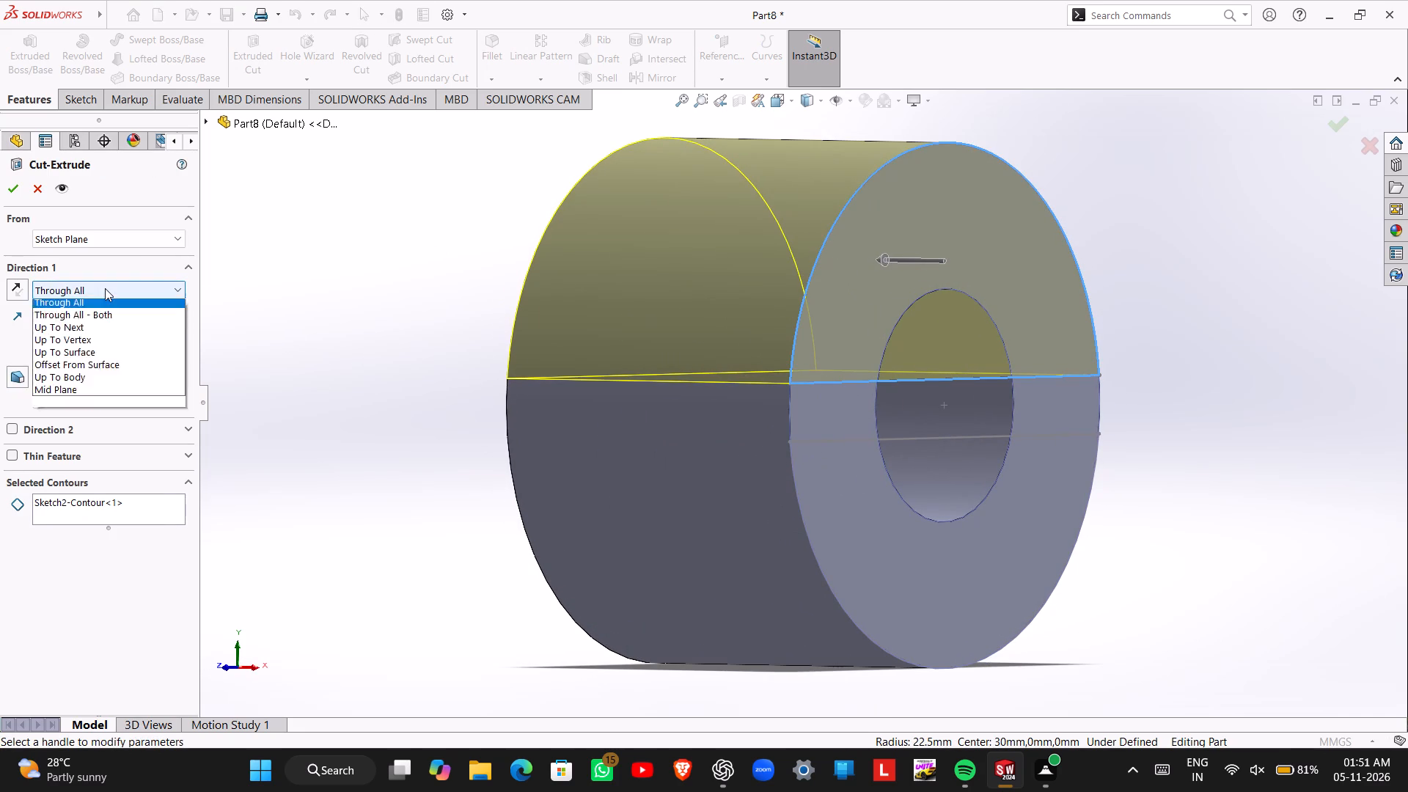
pyautogui.click(103, 304)
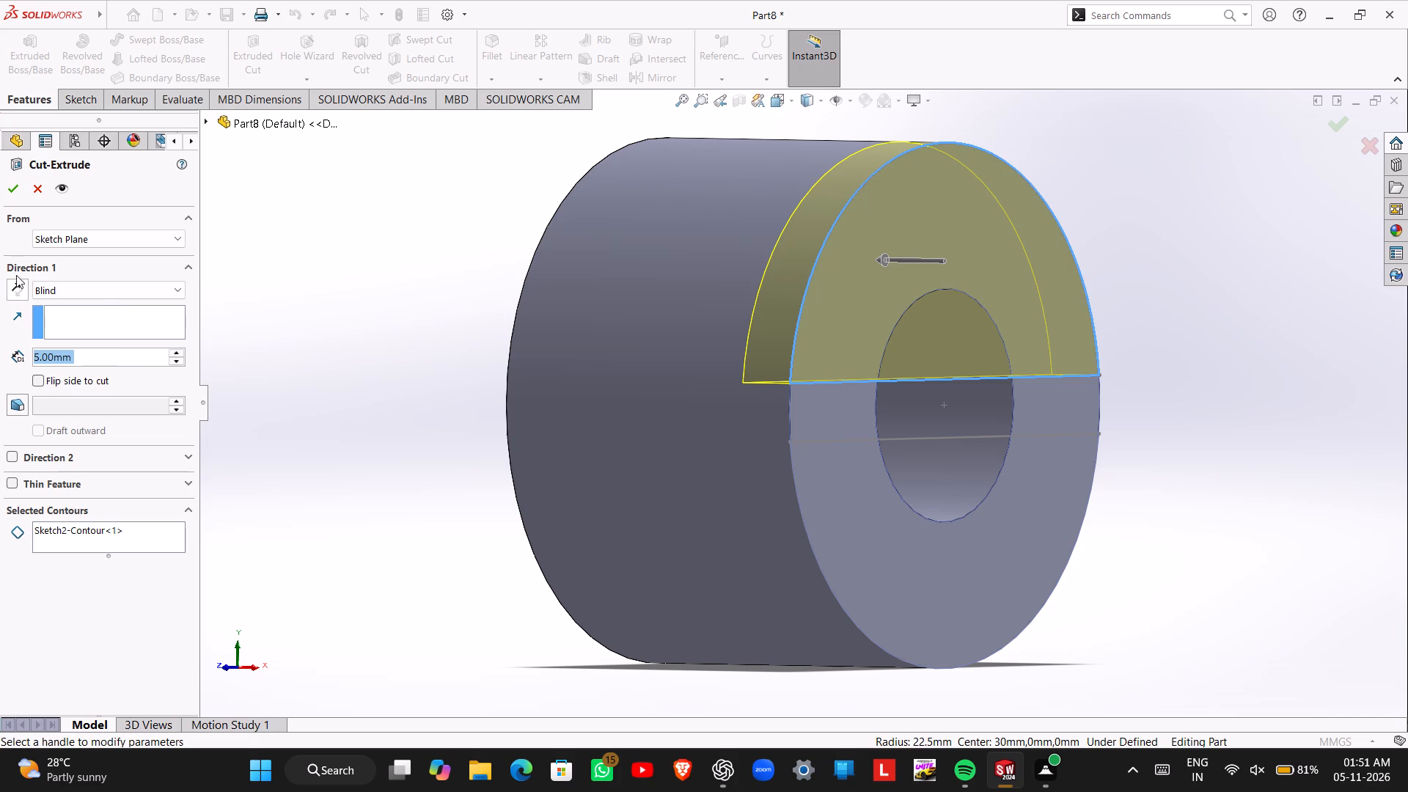
pyautogui.click(17, 194)
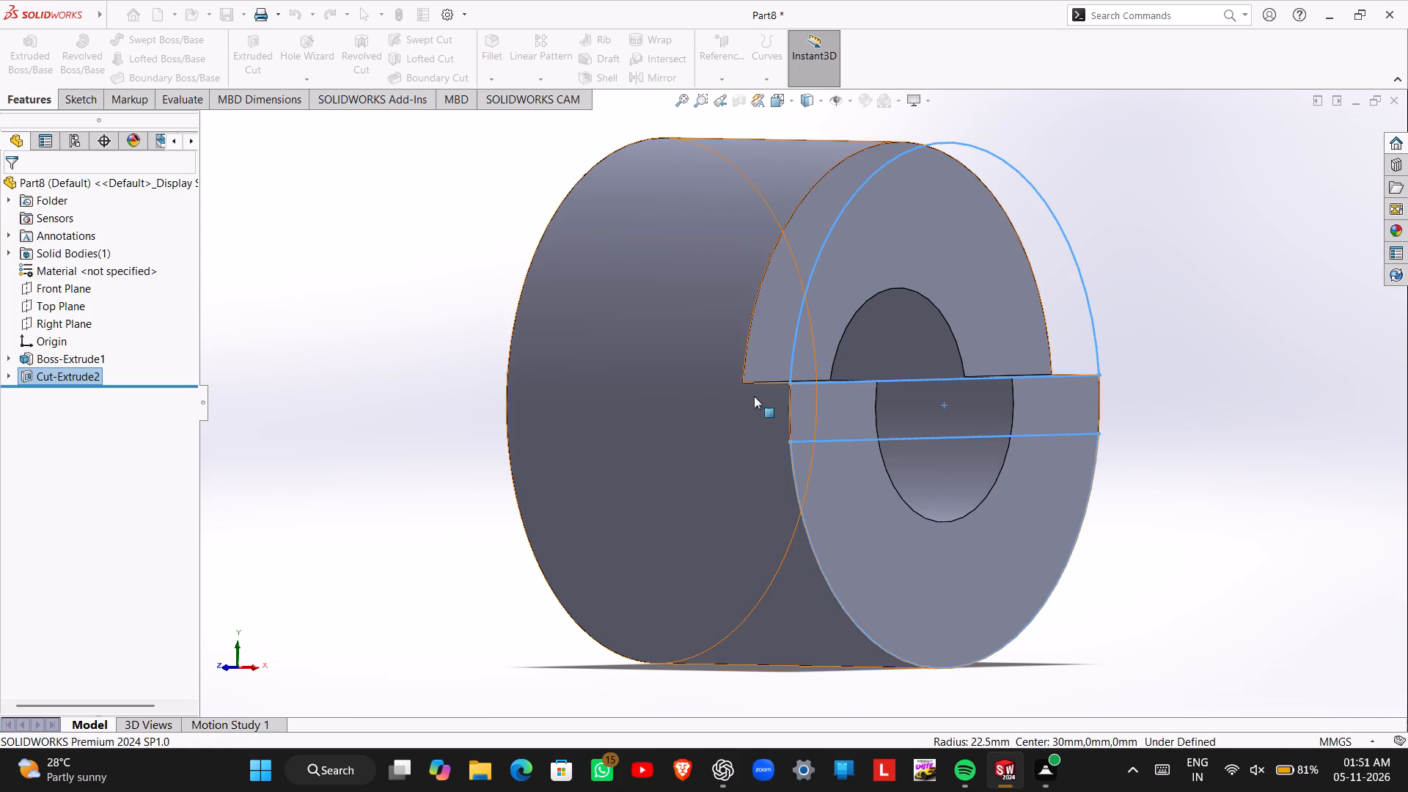
# Start a new extruded-cut sketch on the remaining raised end face and draw a horizontal line about 49 mm long across it below the origin.
pyautogui.moveTo(801, 480); pyautogui.dragTo(785, 480, button='middle')
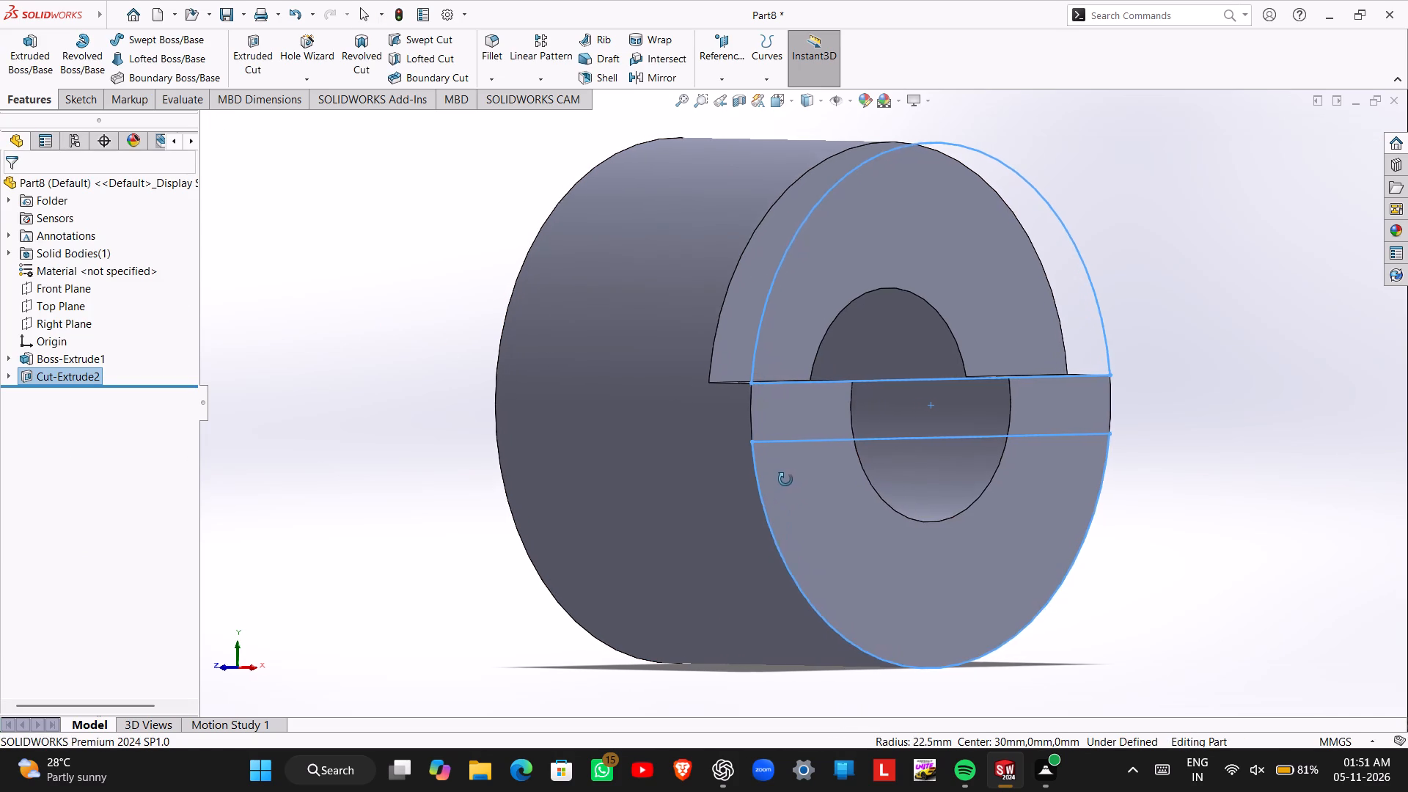
pyautogui.moveTo(785, 480); pyautogui.dragTo(752, 467, button='middle')
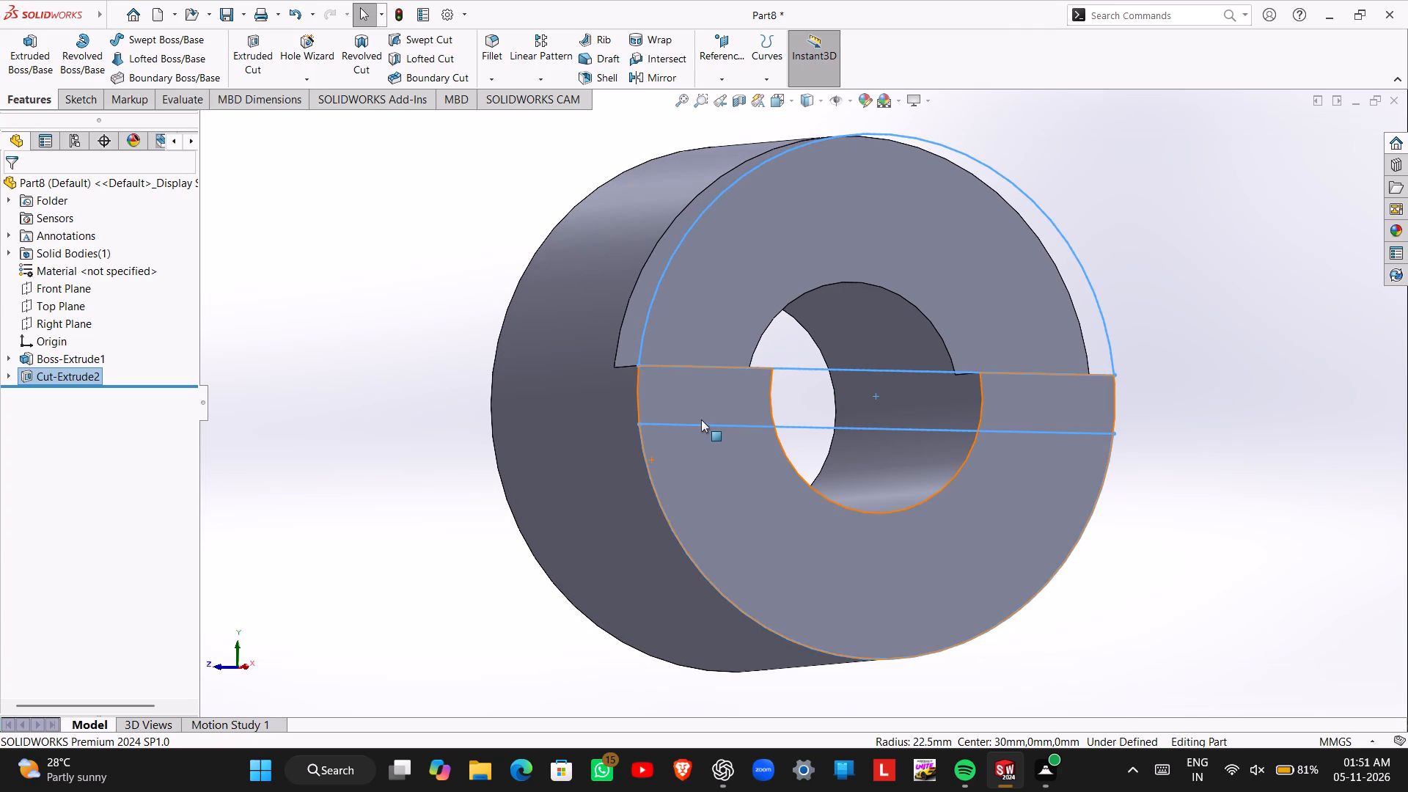
pyautogui.press('Escape')
pyautogui.click(262, 54)
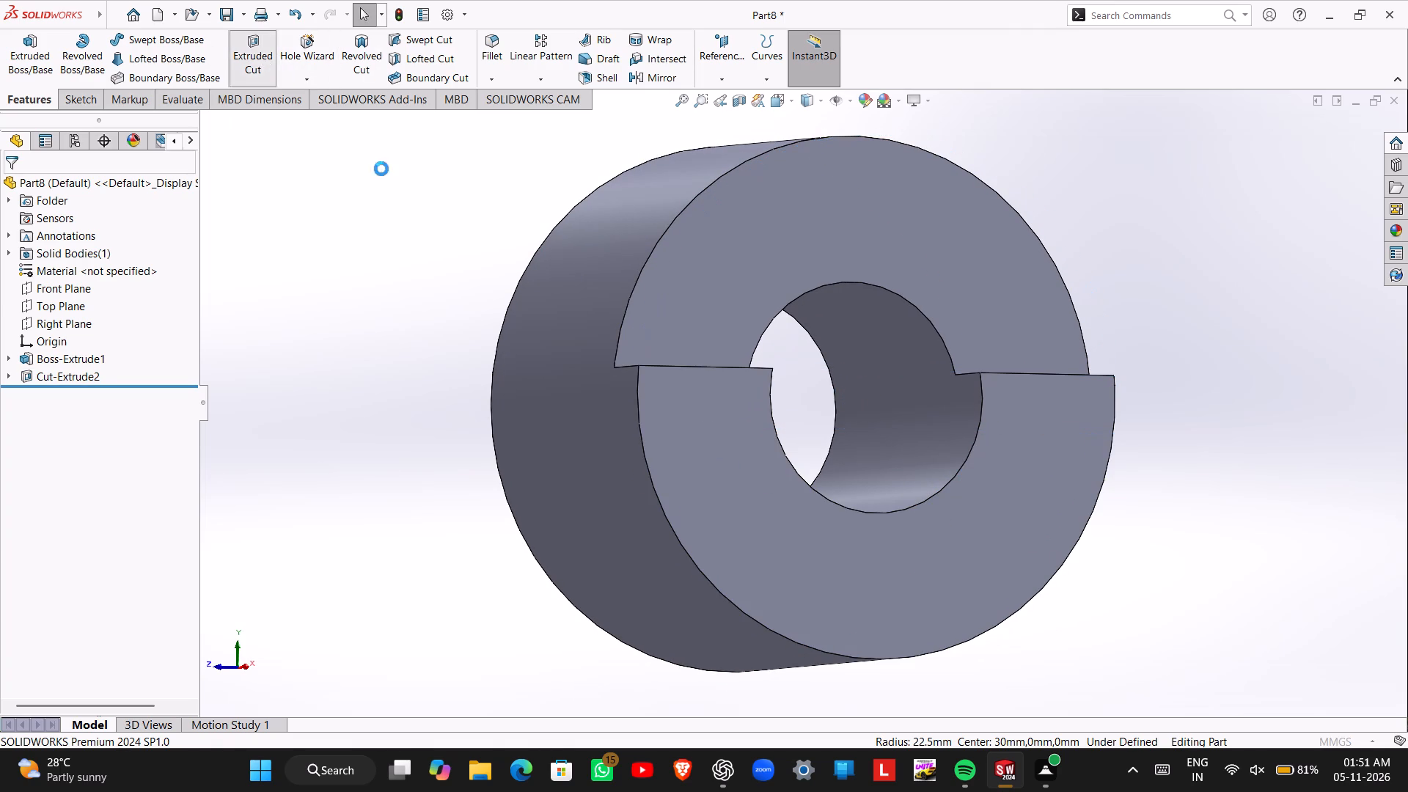
pyautogui.click(722, 488)
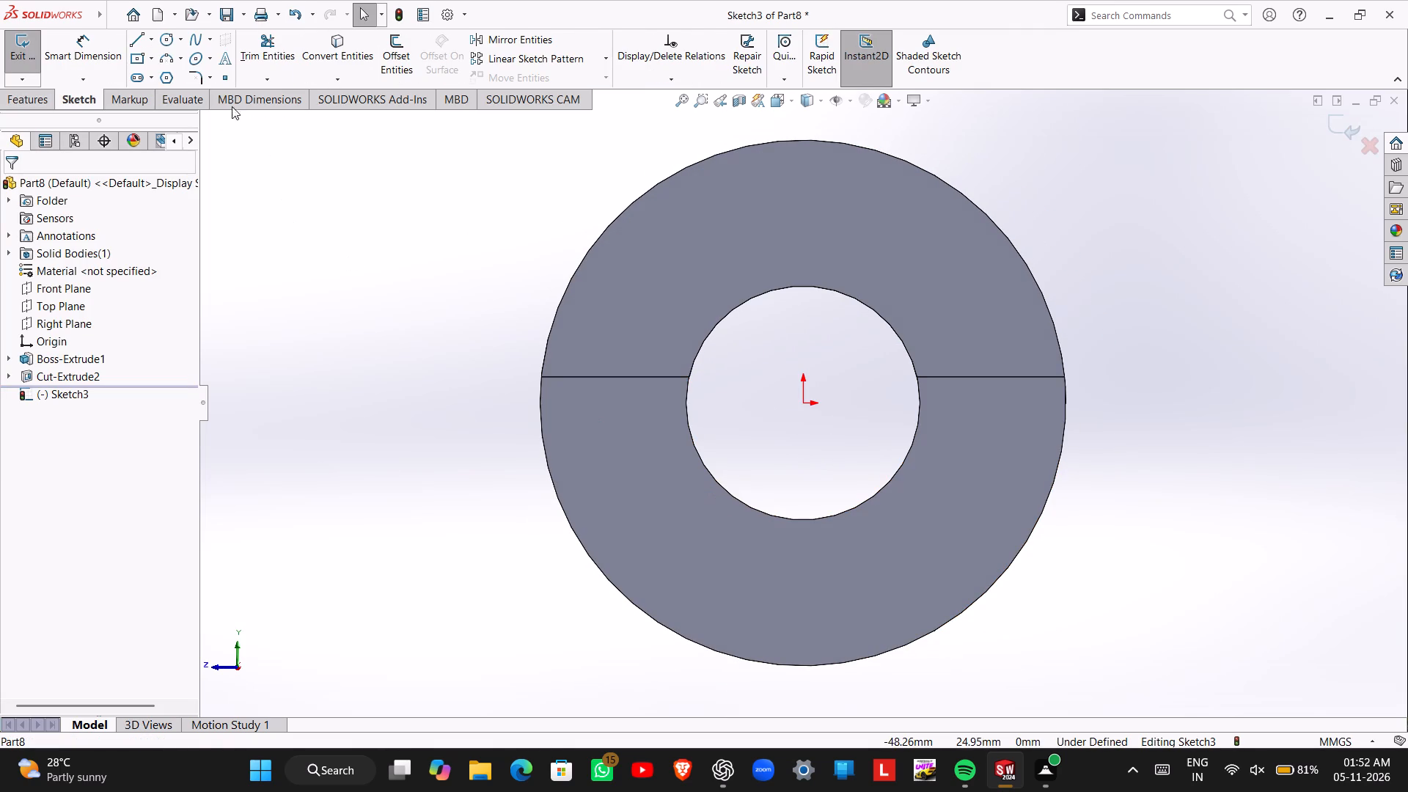
pyautogui.click(135, 40)
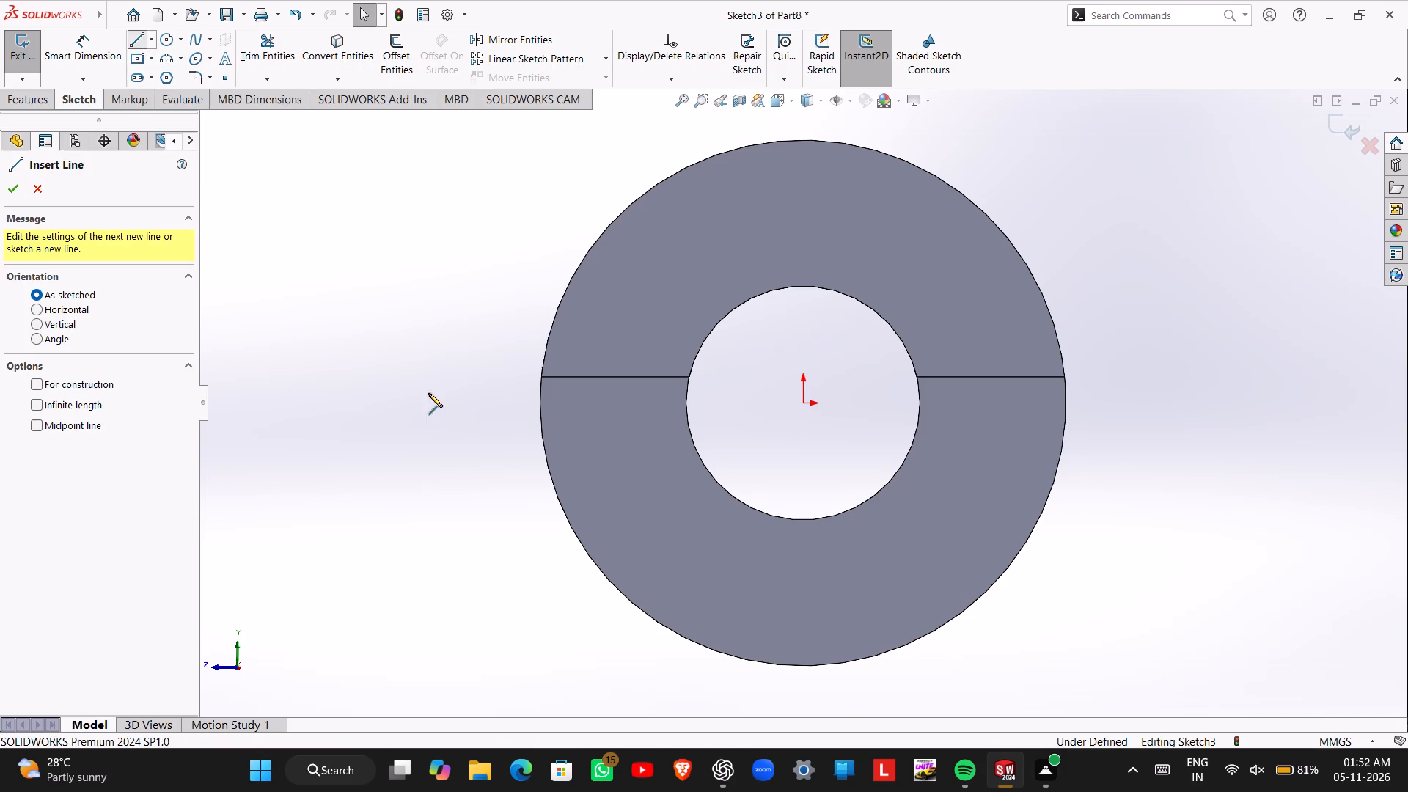
pyautogui.click(519, 428)
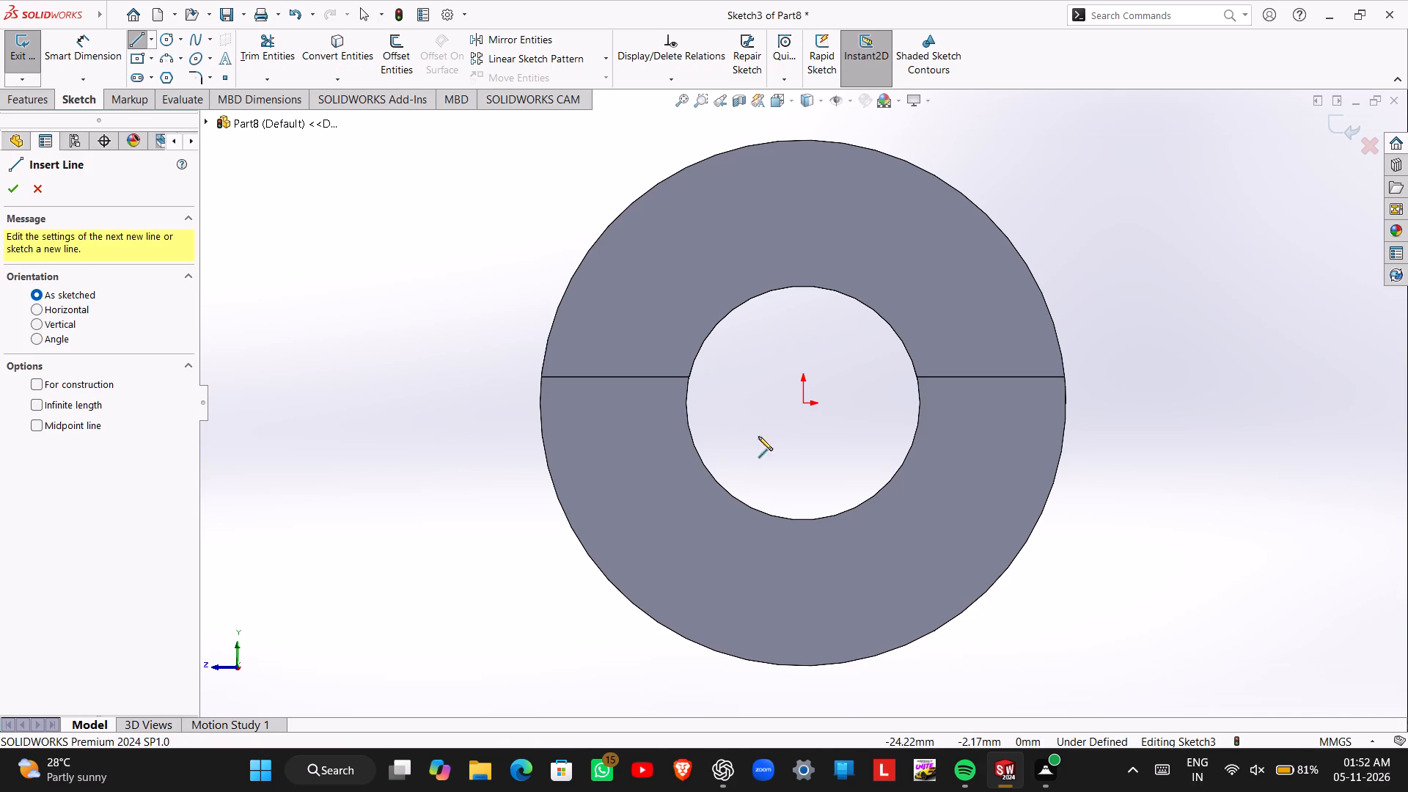
pyautogui.click(1088, 430)
pyautogui.press('Escape')
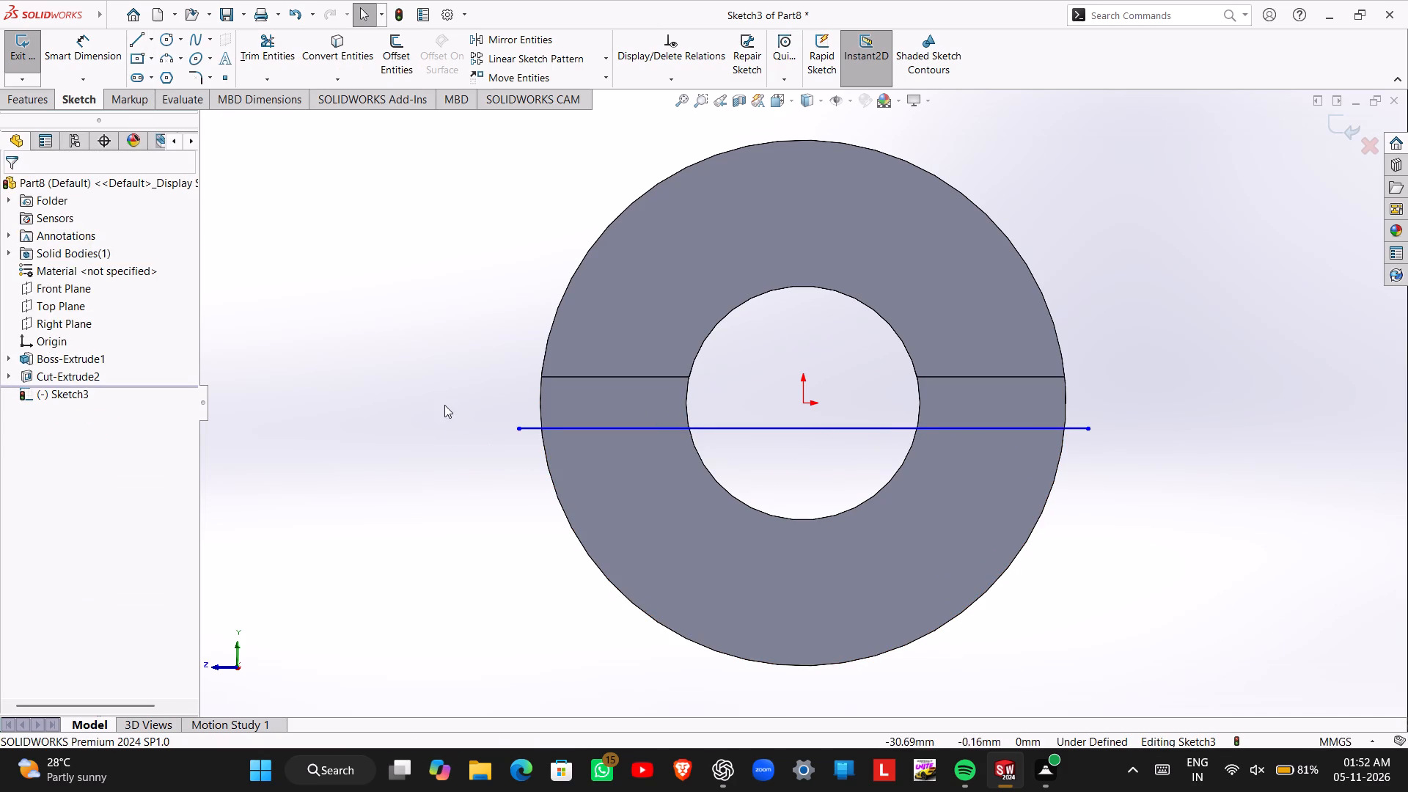
pyautogui.press('Escape')
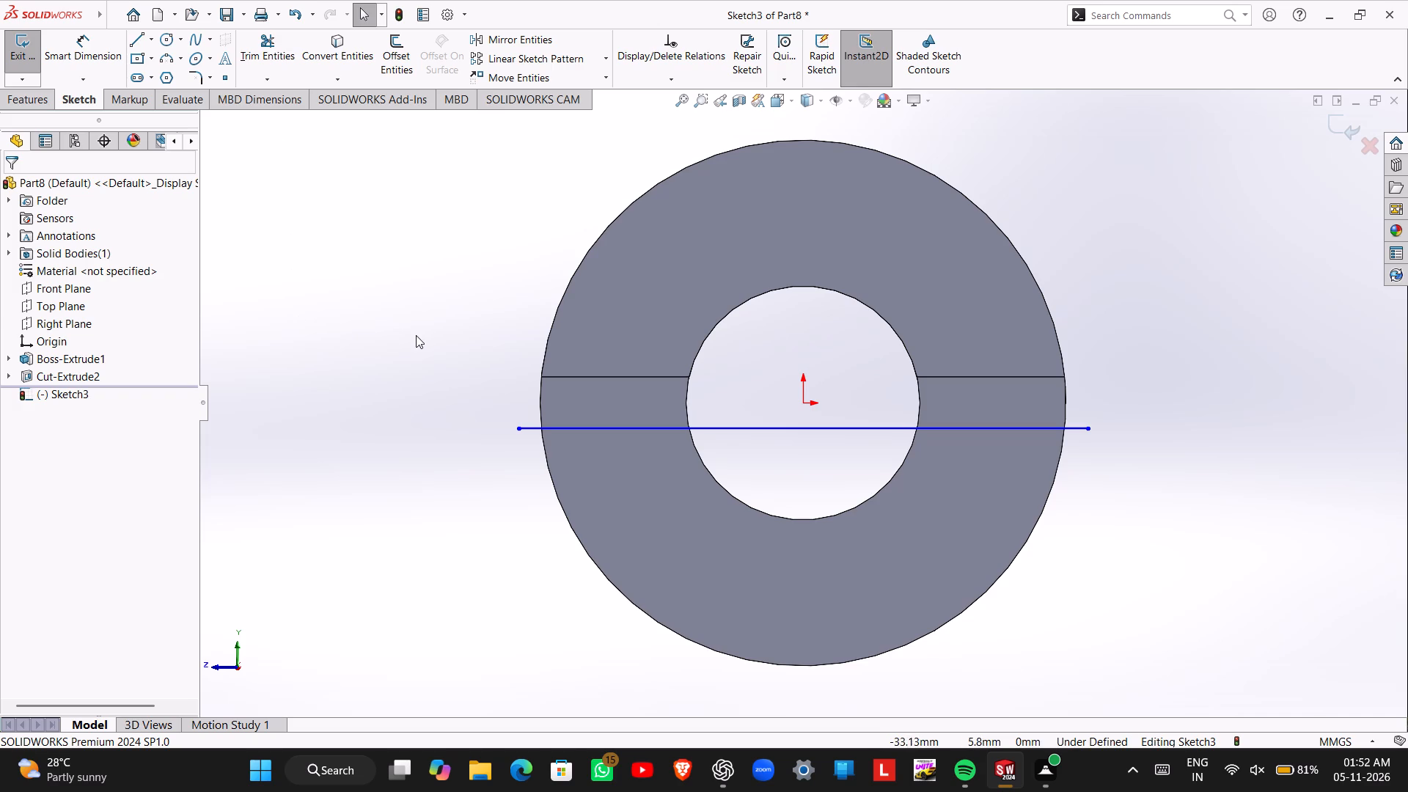
# Make both endpoints of the new line coincident with the ring's outer edge.
pyautogui.click(519, 428)
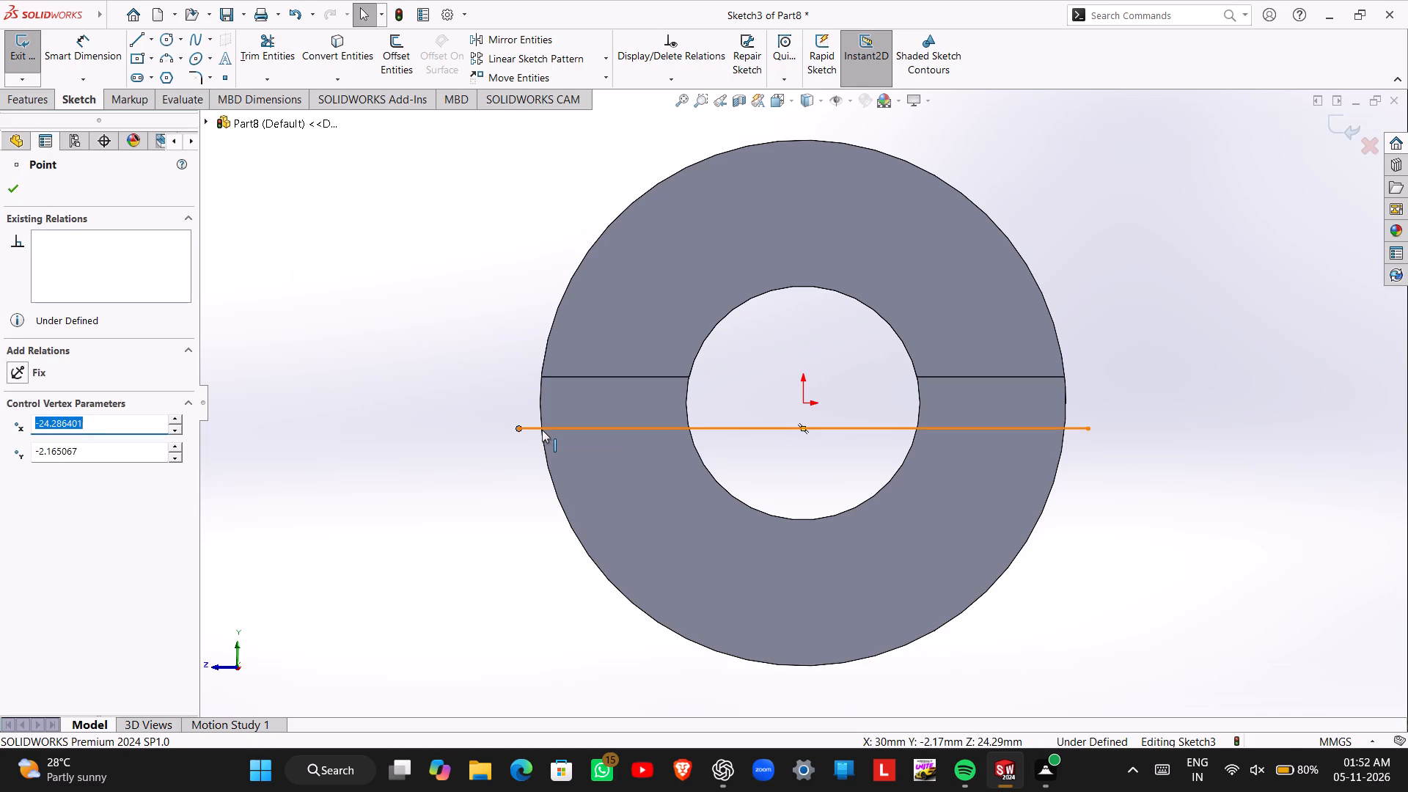
pyautogui.keyDown('ctrl'); pyautogui.click(540, 433); pyautogui.keyUp('ctrl')
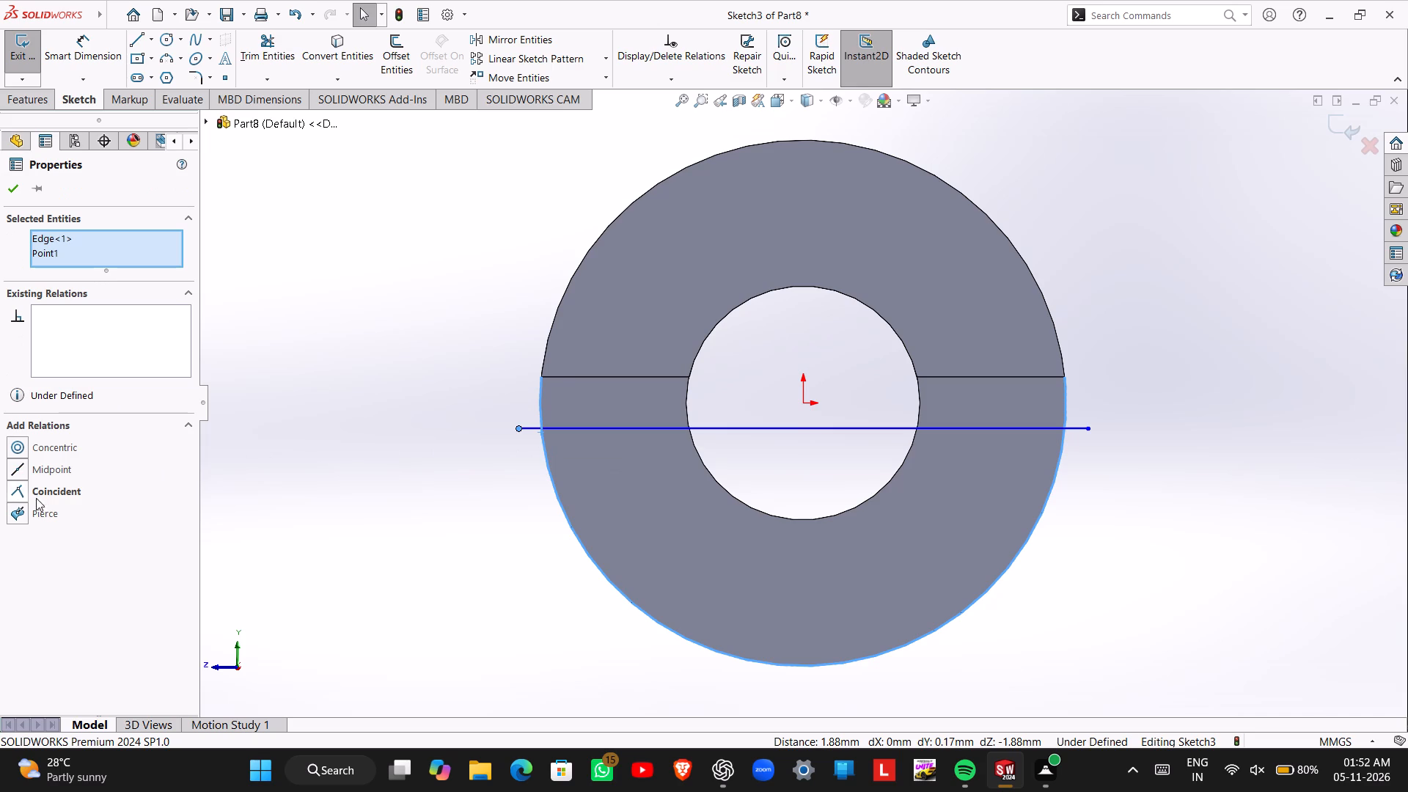
pyautogui.click(15, 491)
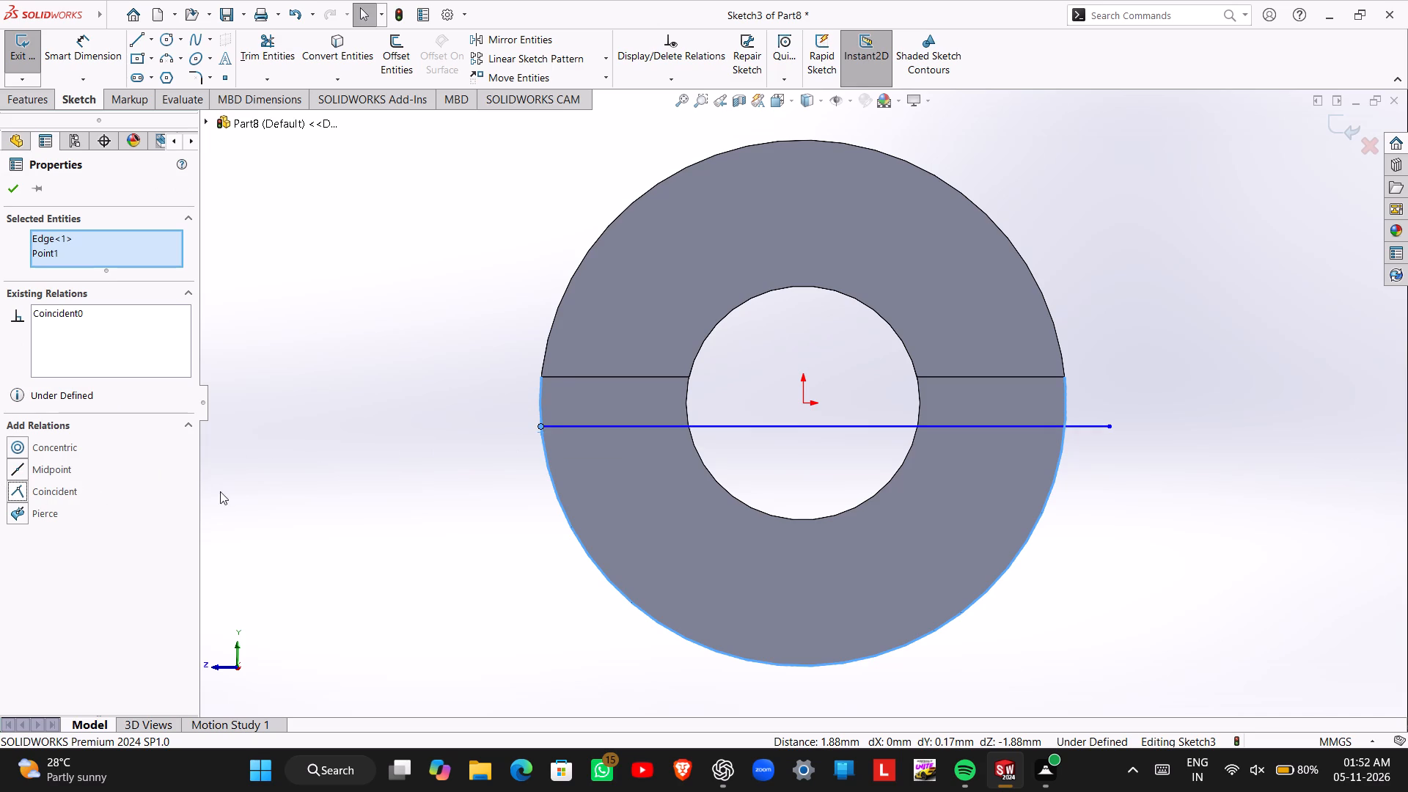
pyautogui.click(1109, 425)
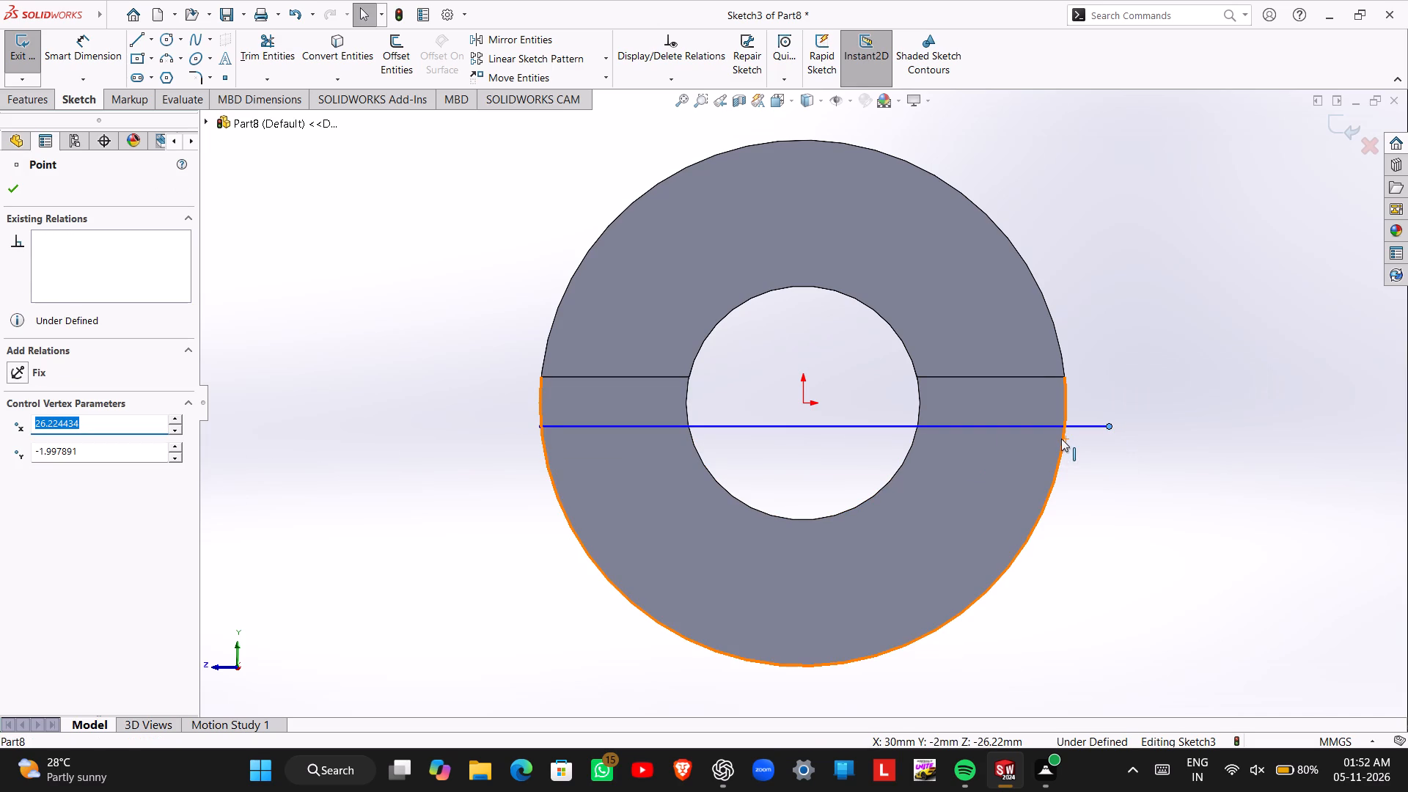
pyautogui.keyDown('ctrl'); pyautogui.click(1061, 439); pyautogui.keyUp('ctrl')
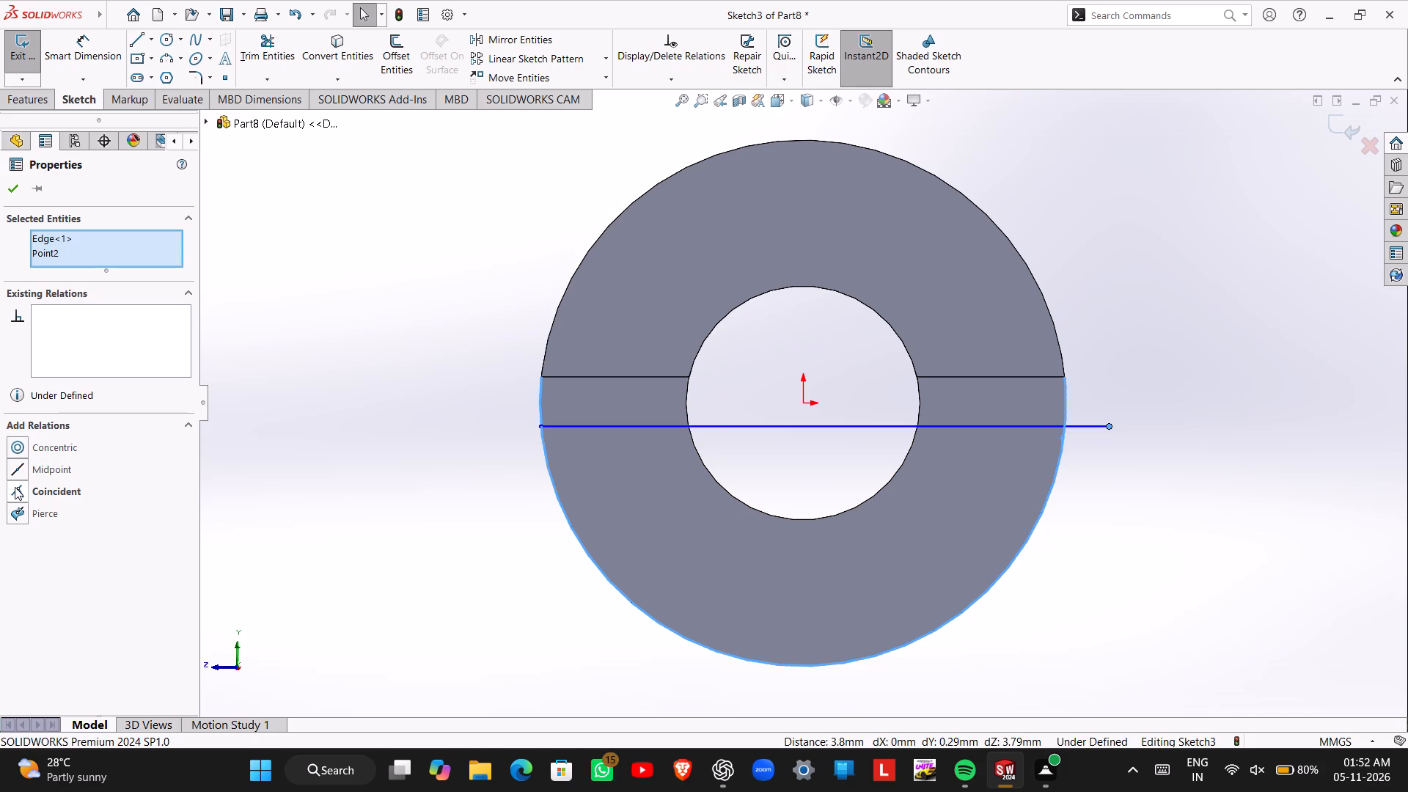
pyautogui.click(15, 487)
pyautogui.press('Escape')
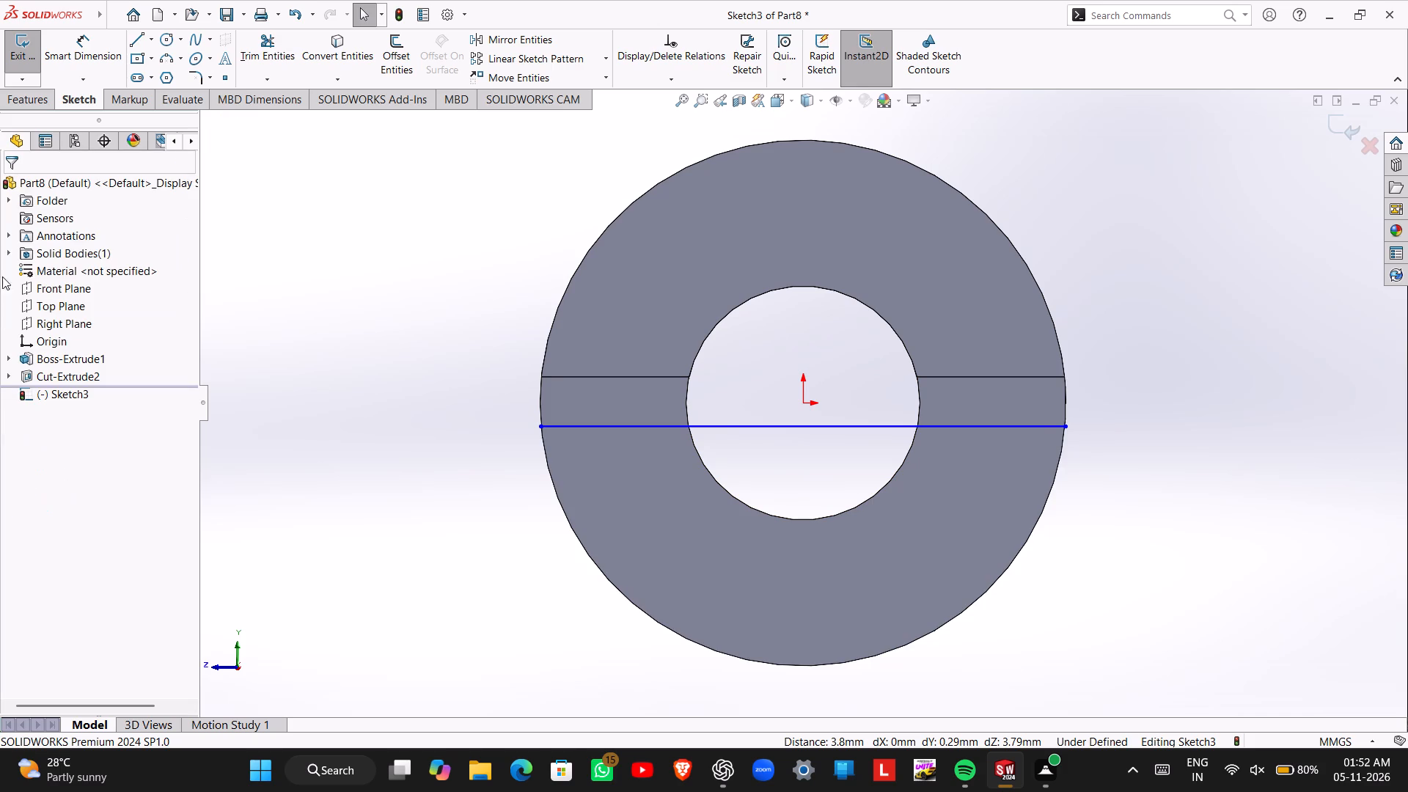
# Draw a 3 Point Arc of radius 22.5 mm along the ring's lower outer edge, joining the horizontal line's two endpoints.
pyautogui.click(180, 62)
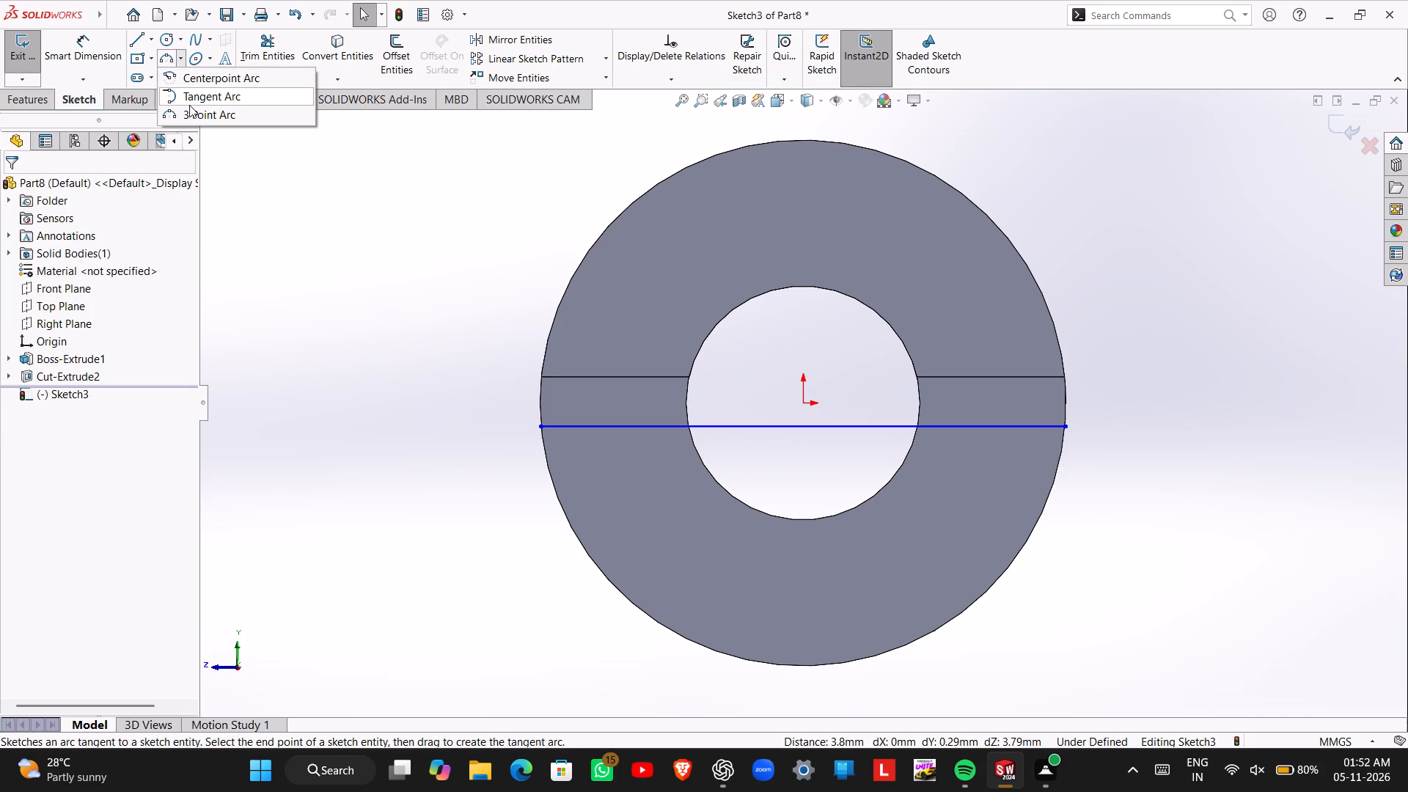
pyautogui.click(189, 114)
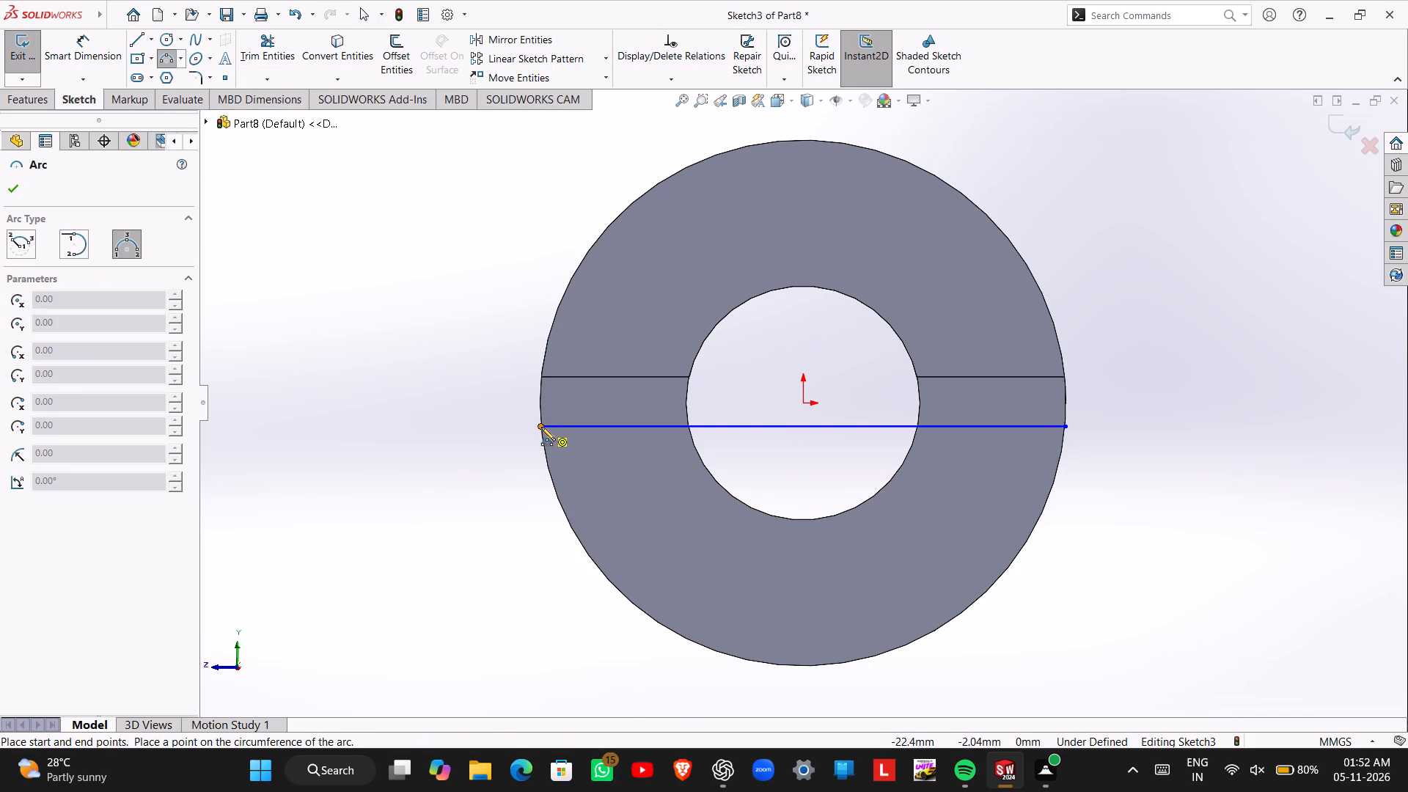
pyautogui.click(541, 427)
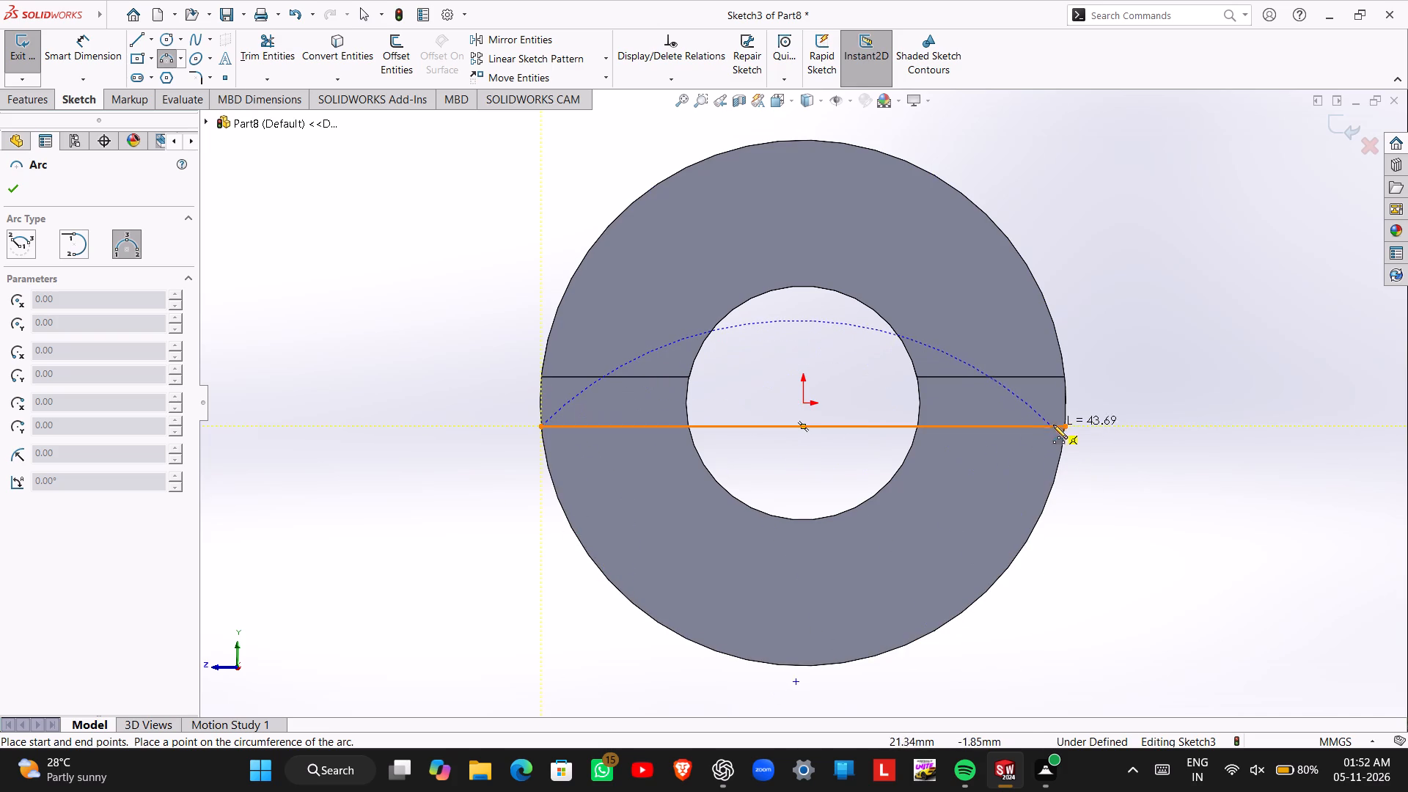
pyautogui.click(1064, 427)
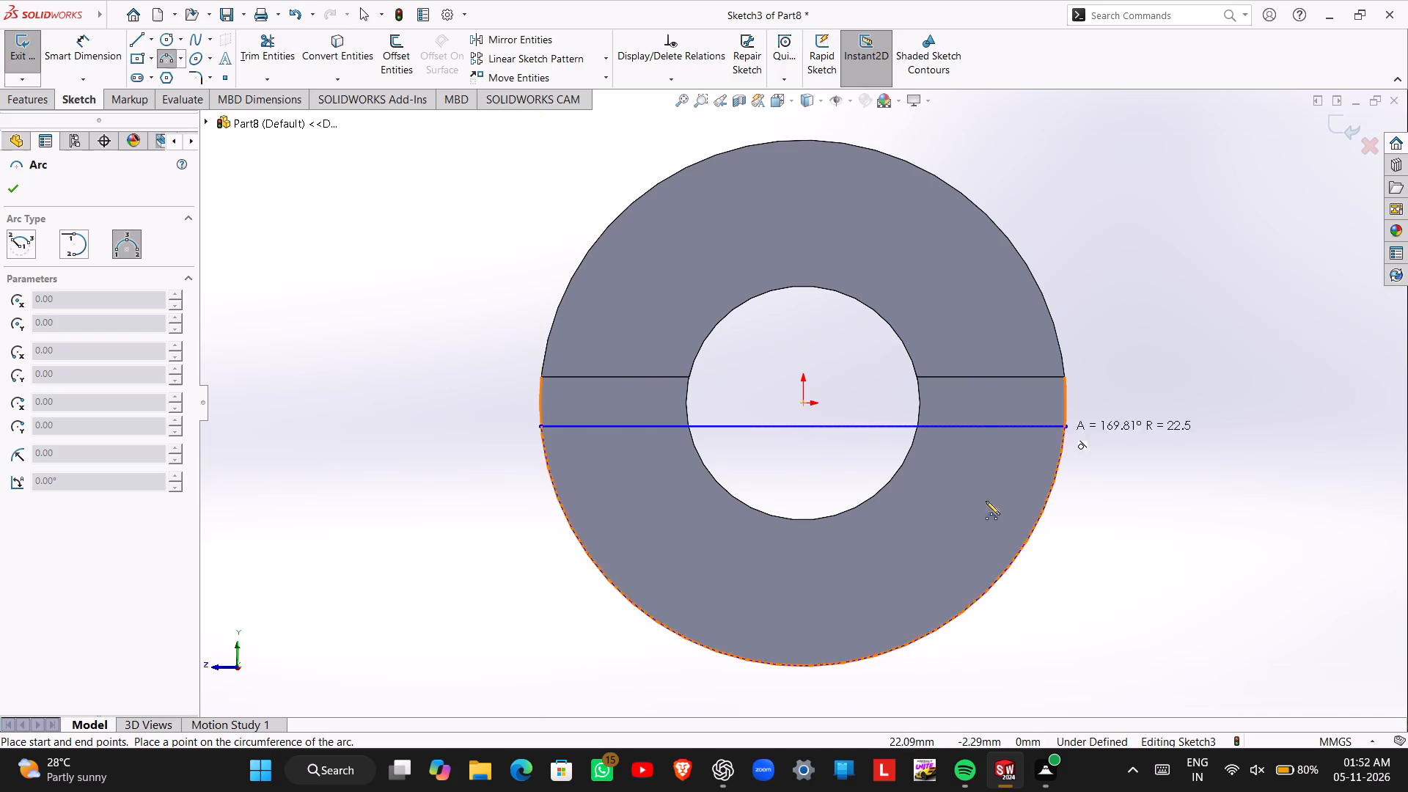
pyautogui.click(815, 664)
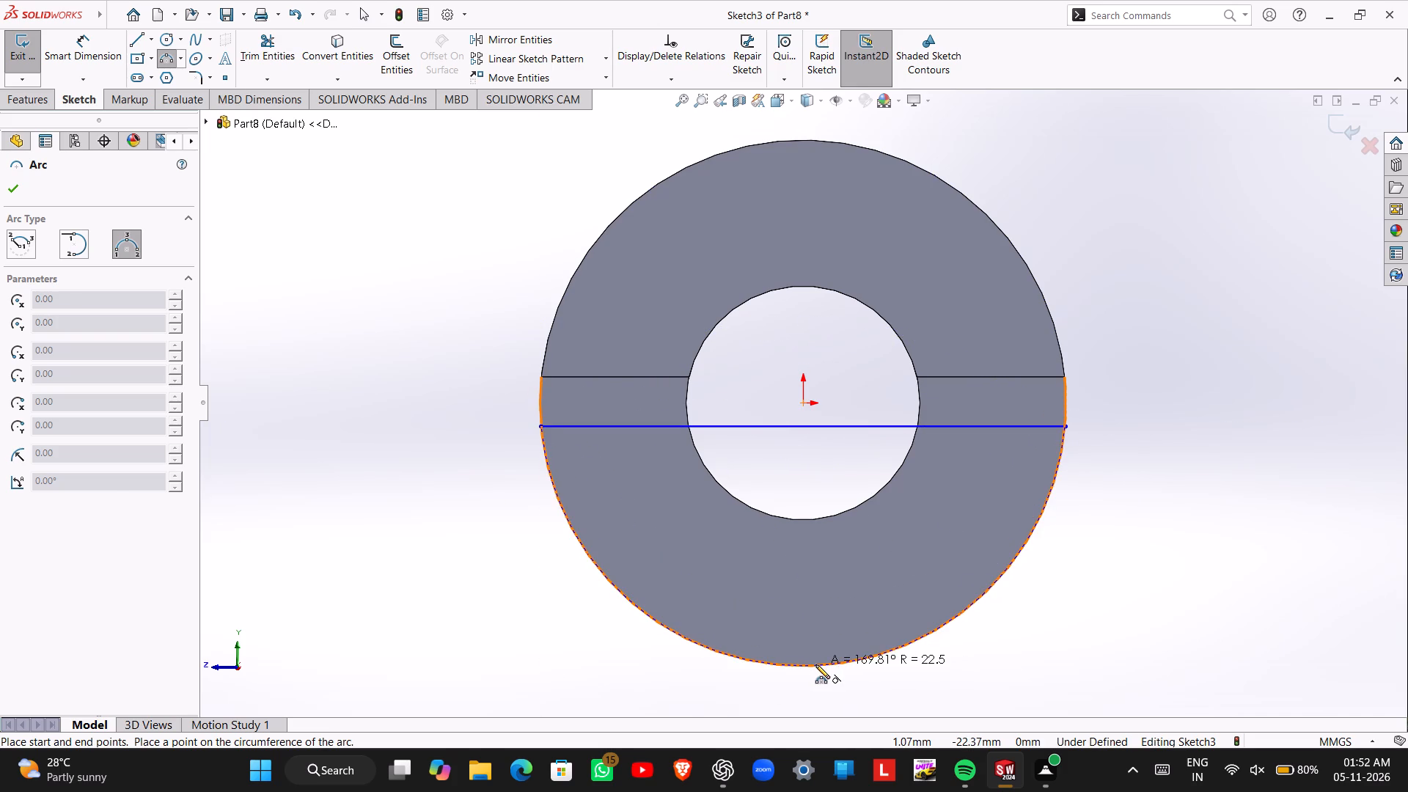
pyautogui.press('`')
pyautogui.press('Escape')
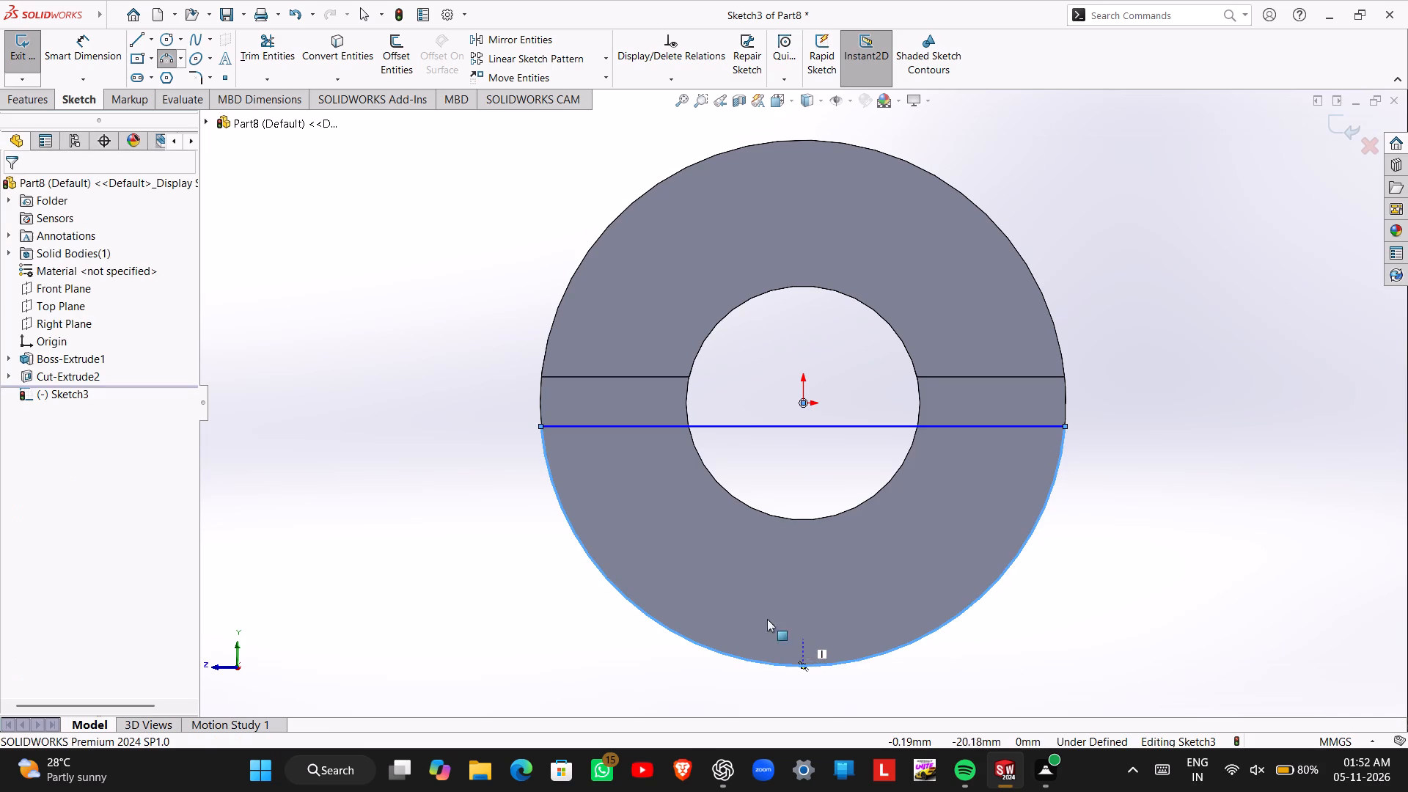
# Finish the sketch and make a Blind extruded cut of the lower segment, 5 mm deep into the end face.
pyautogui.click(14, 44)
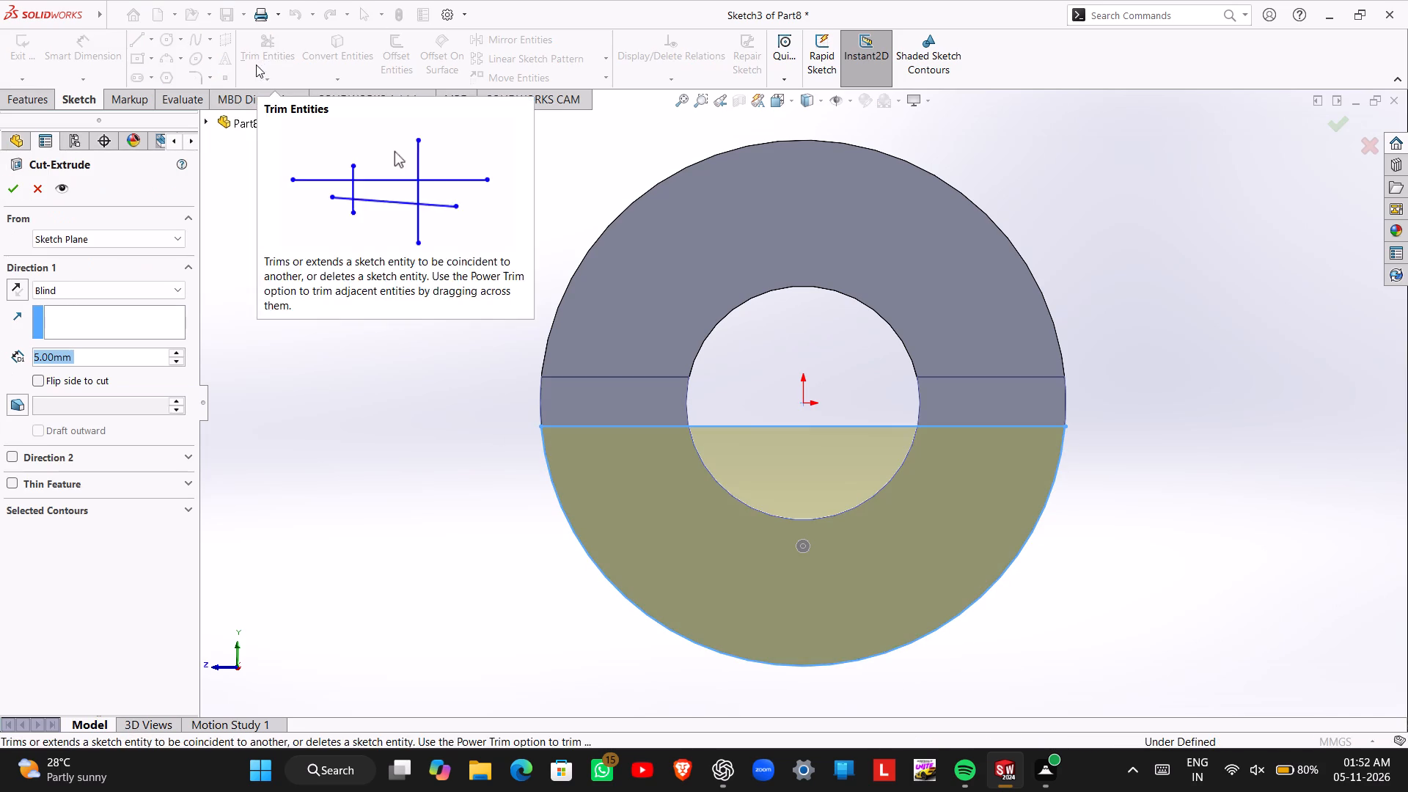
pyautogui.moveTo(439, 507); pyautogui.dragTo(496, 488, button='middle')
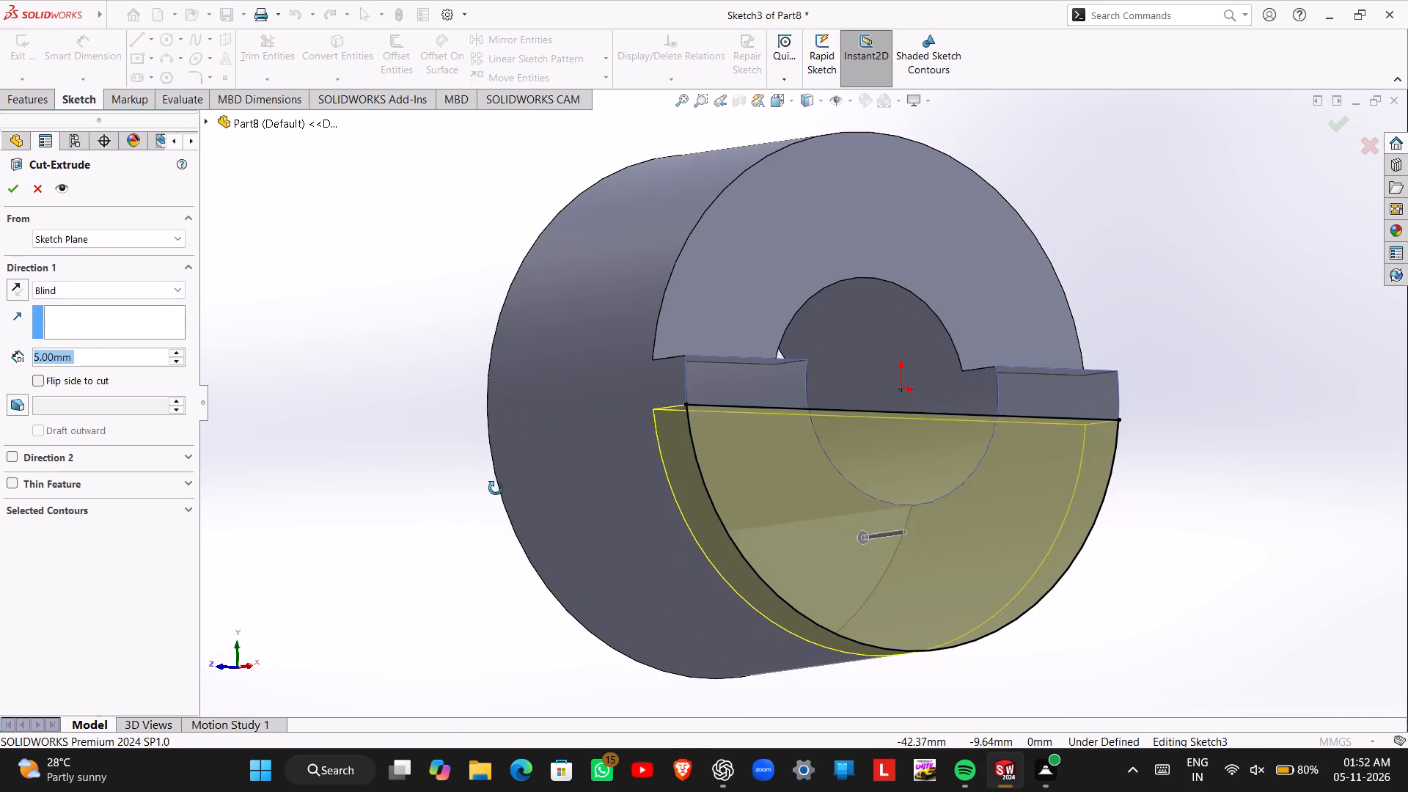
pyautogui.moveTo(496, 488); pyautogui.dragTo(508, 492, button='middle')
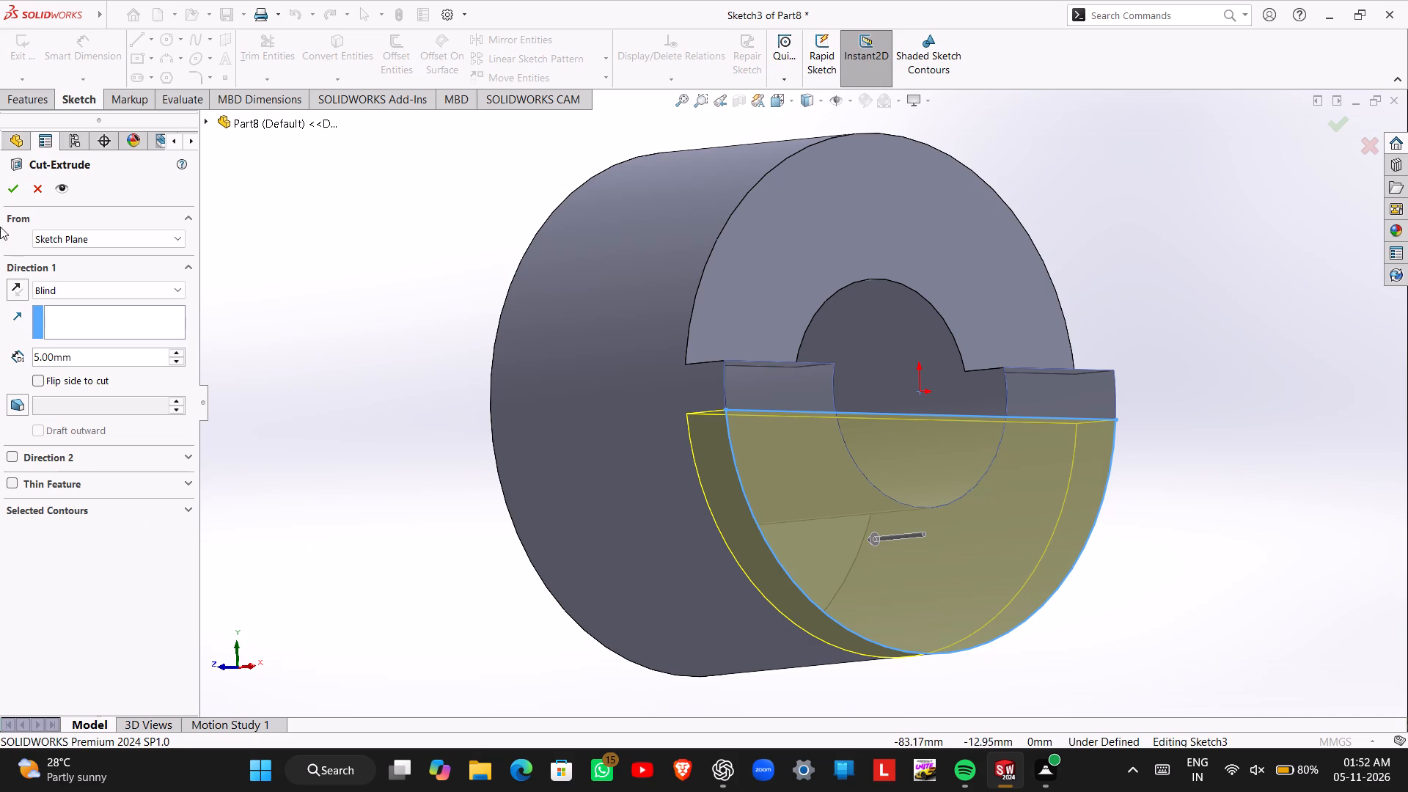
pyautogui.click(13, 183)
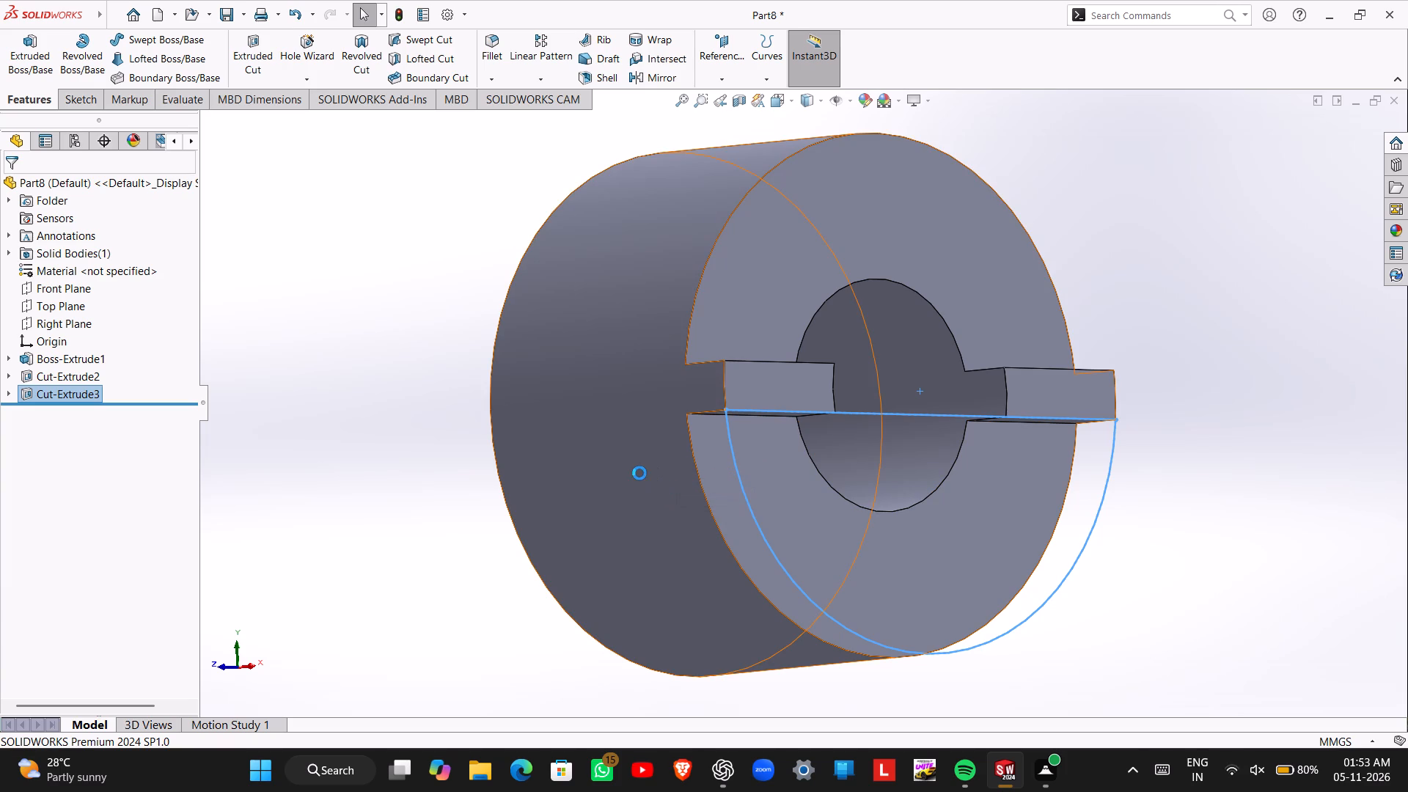
# Undo both segment cuts and the lower-segment sketch, going back to editing the sketch with the two horizontal lines.
pyautogui.hotkey('ctrl', 'z')
pyautogui.hotkey('ctrl', 'z')
pyautogui.hotkey('ctrl', 'z')
pyautogui.hotkey('ctrl', 'z')
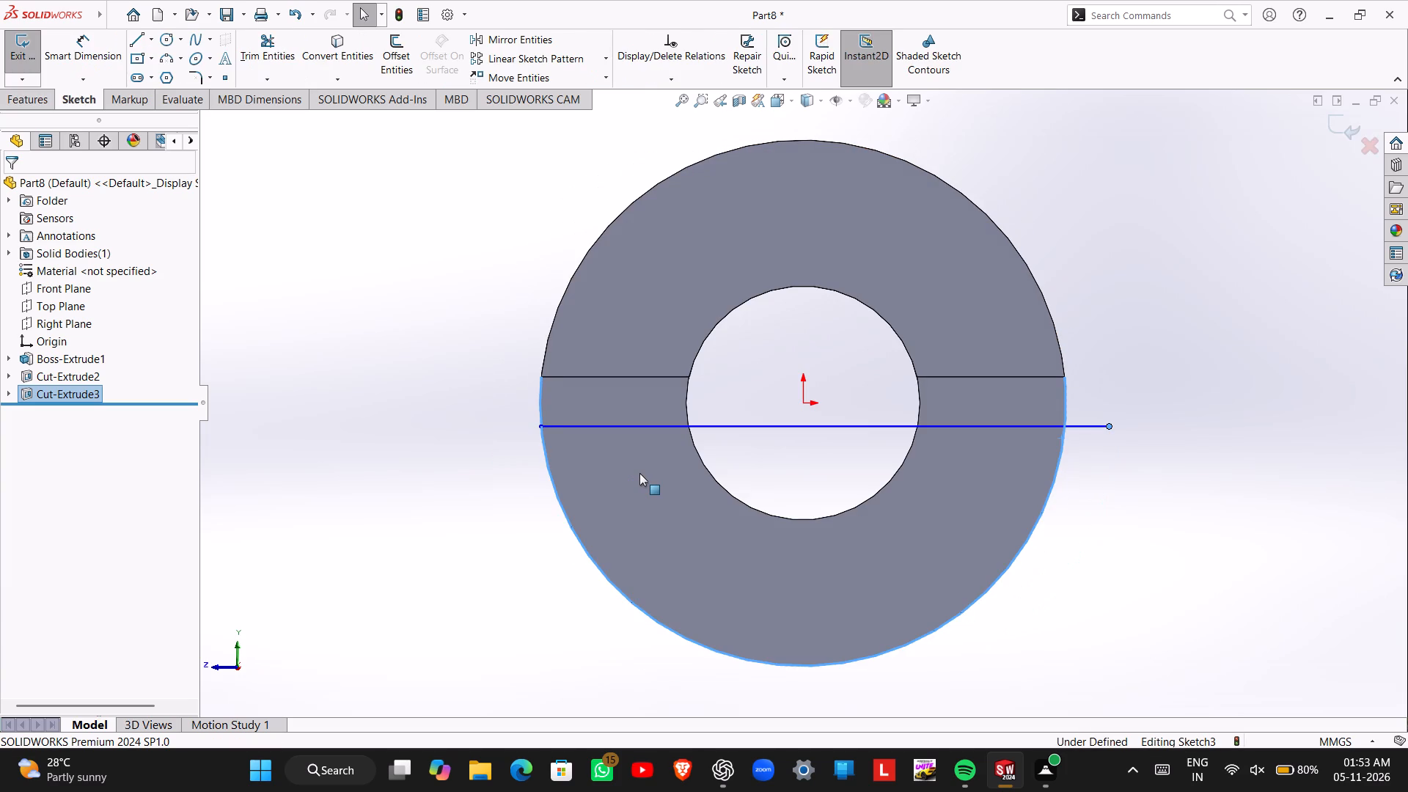
pyautogui.hotkey('ctrl', 'z')
pyautogui.hotkey('ctrl', 'z')
pyautogui.hotkey('ctrl', 'z')
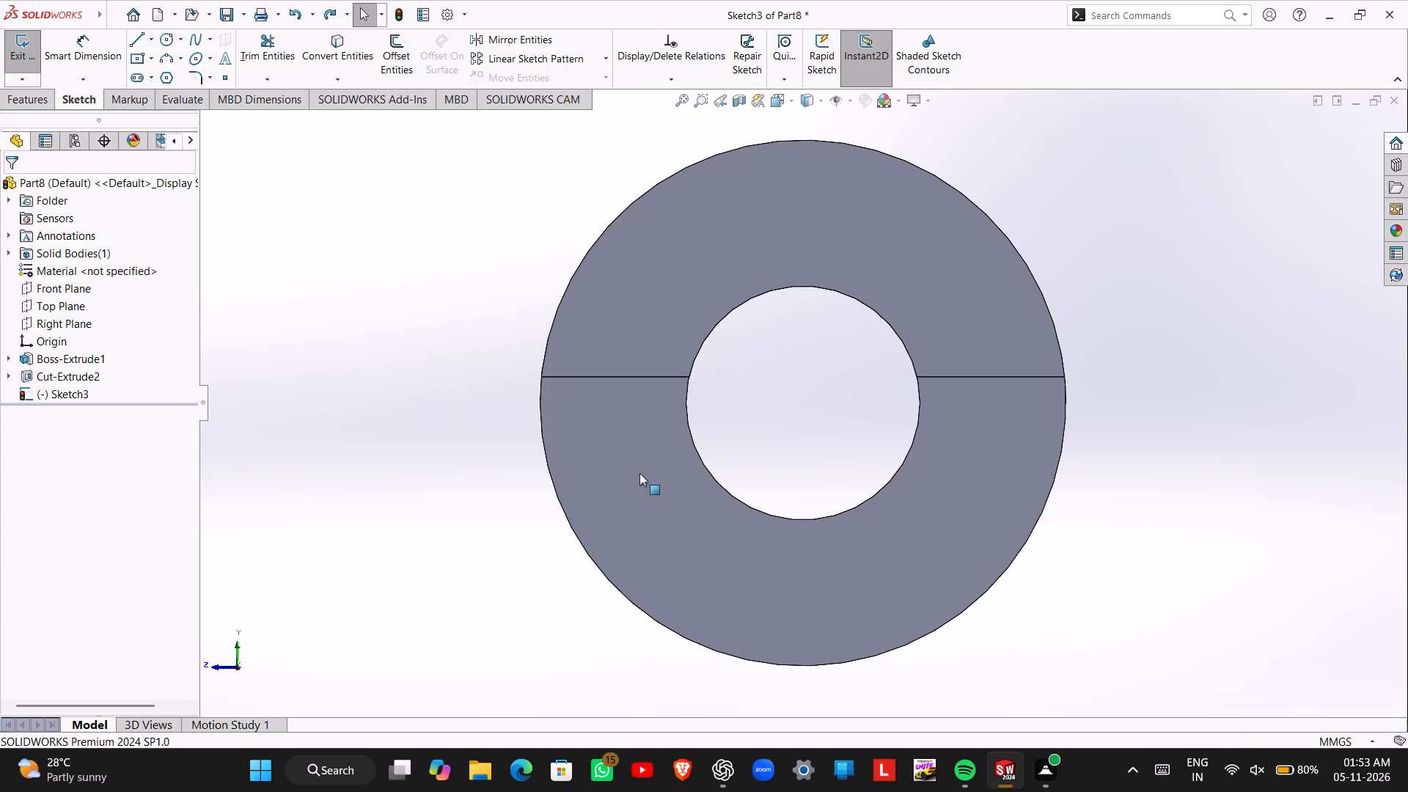
pyautogui.hotkey('ctrl', 'z')
pyautogui.hotkey('ctrl', 'z')
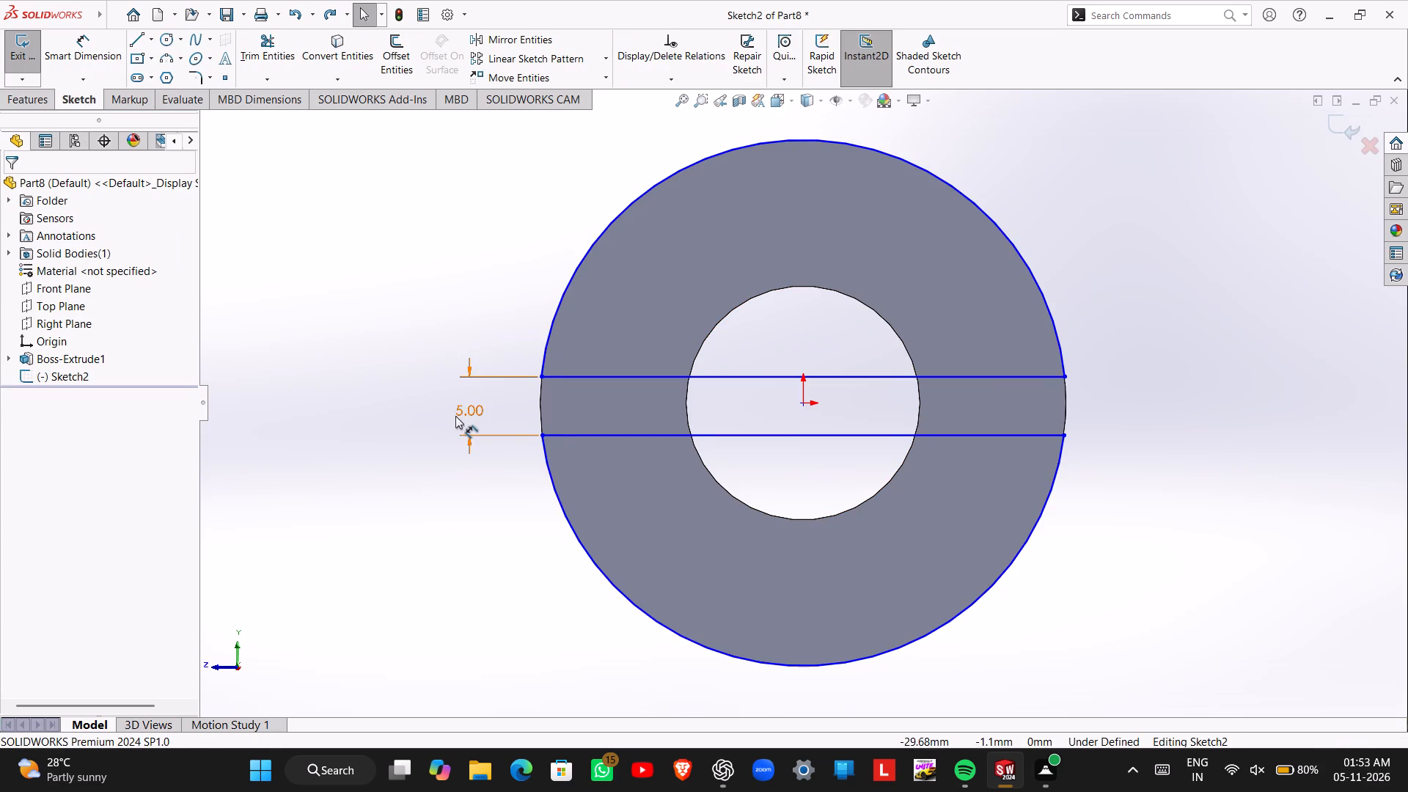
# Set the distance between the two horizontal lines to 15 mm.
pyautogui.doubleClick(460, 411)
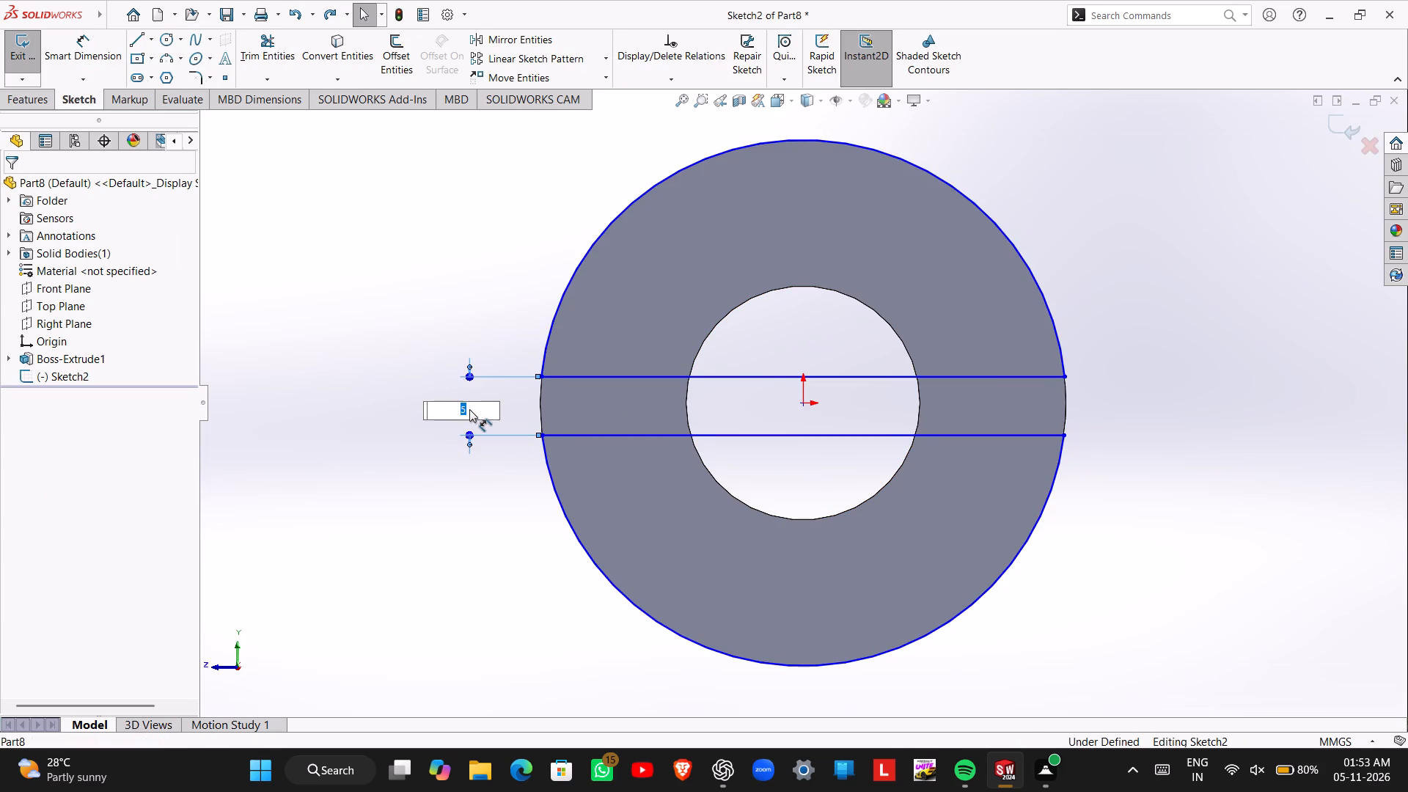
pyautogui.write('15')
pyautogui.press('Return')
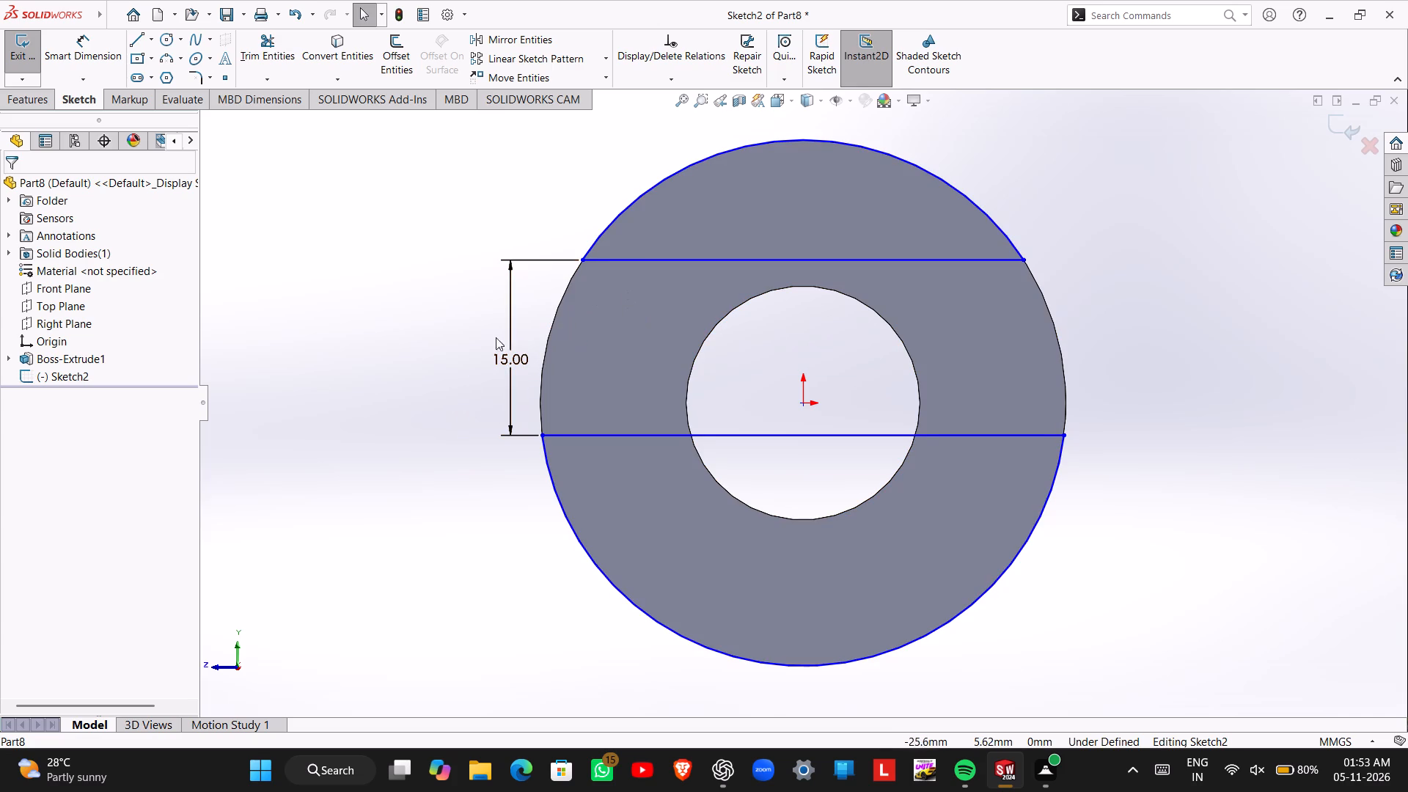
pyautogui.press('Escape')
pyautogui.moveTo(407, 423); pyautogui.dragTo(402, 345, button='right')
pyautogui.press('Escape')
# Add a Parallel relation between the upper and lower horizontal lines.
pyautogui.click(650, 263)
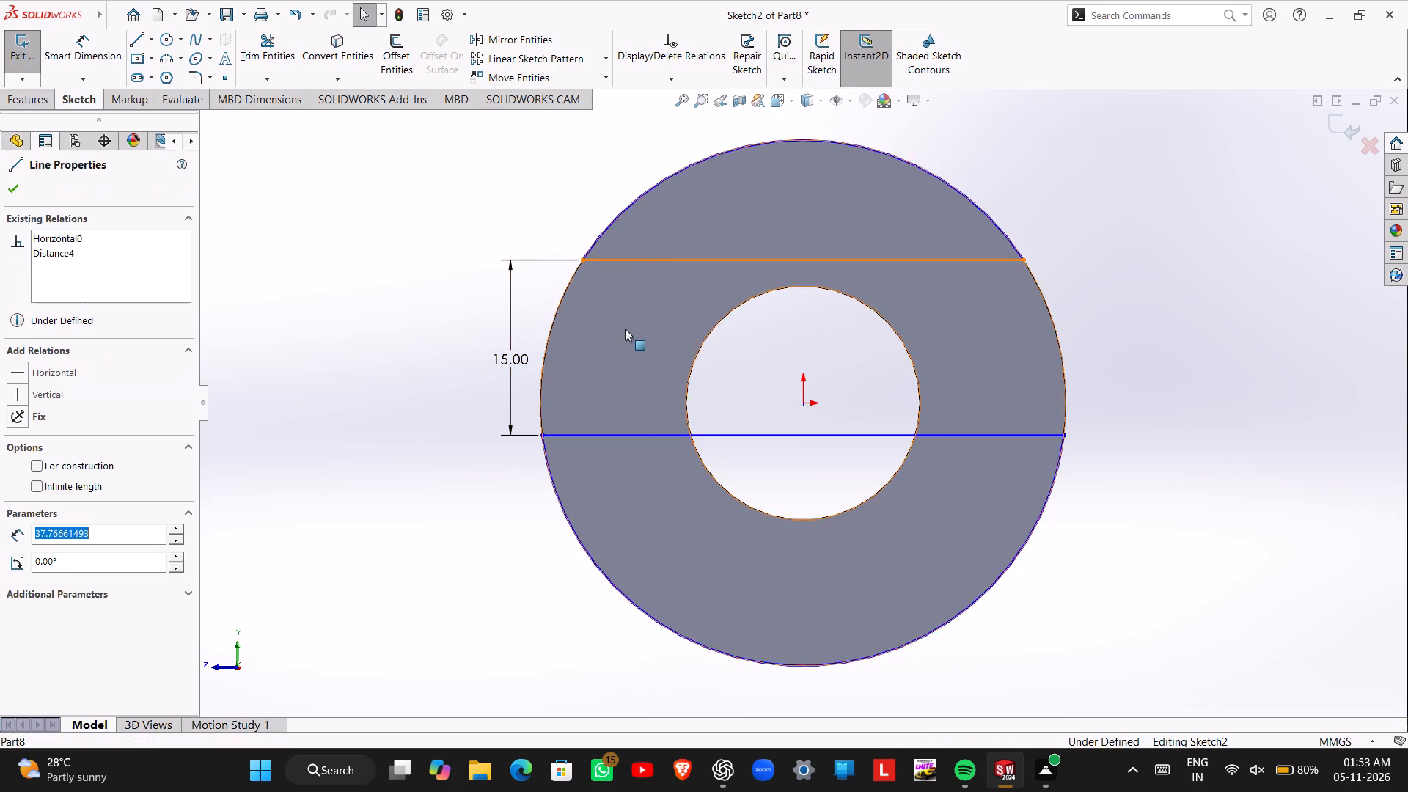
pyautogui.keyDown('ctrl'); pyautogui.click(630, 436); pyautogui.keyUp('ctrl')
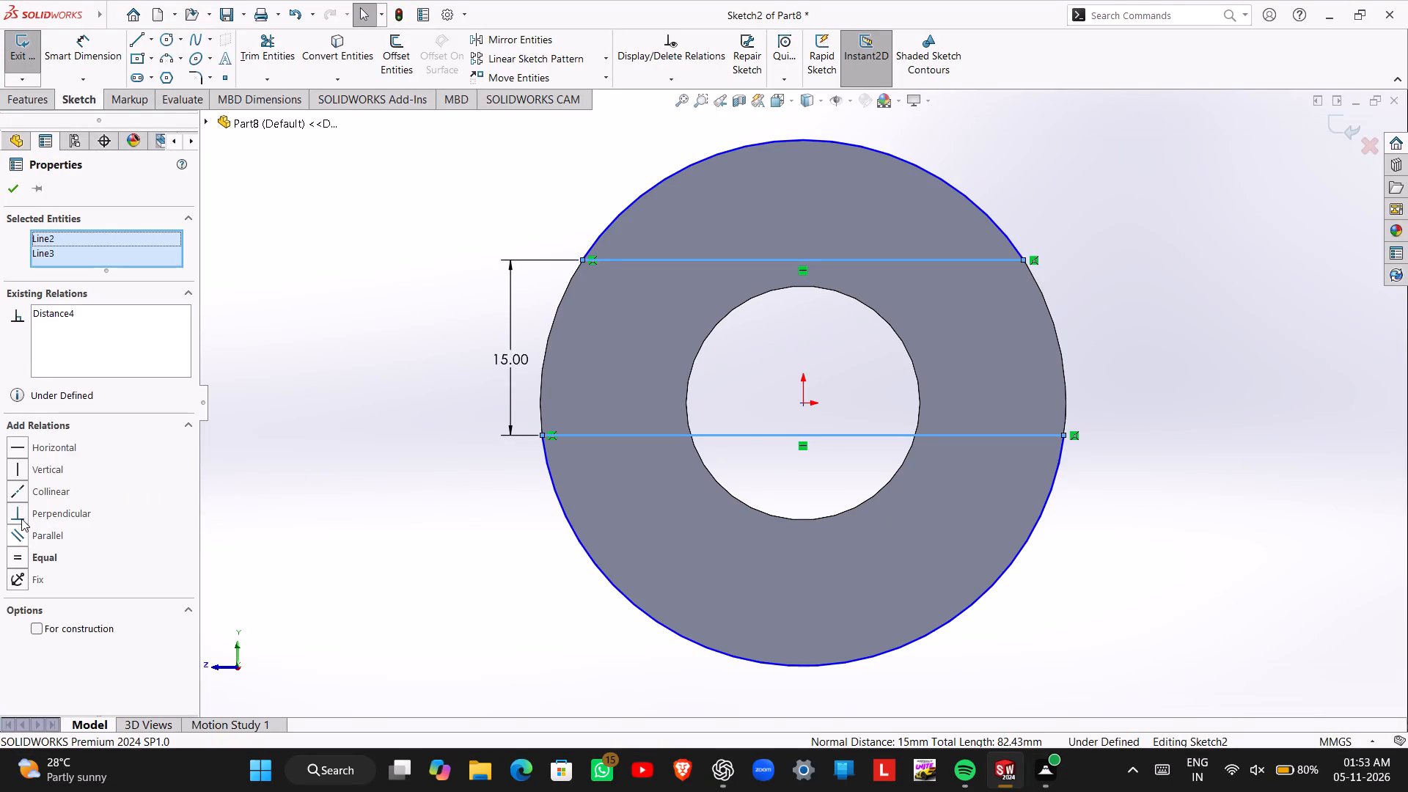
pyautogui.click(19, 539)
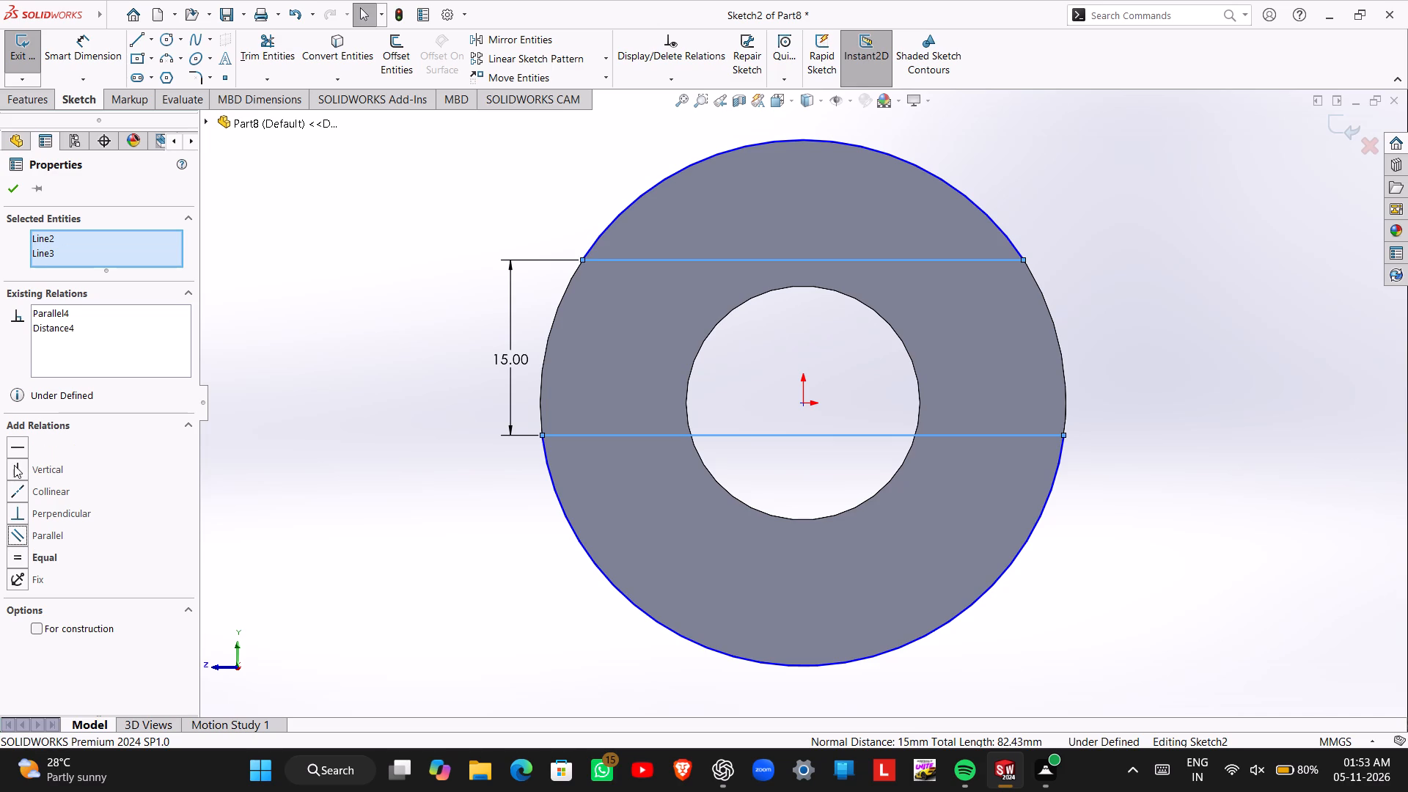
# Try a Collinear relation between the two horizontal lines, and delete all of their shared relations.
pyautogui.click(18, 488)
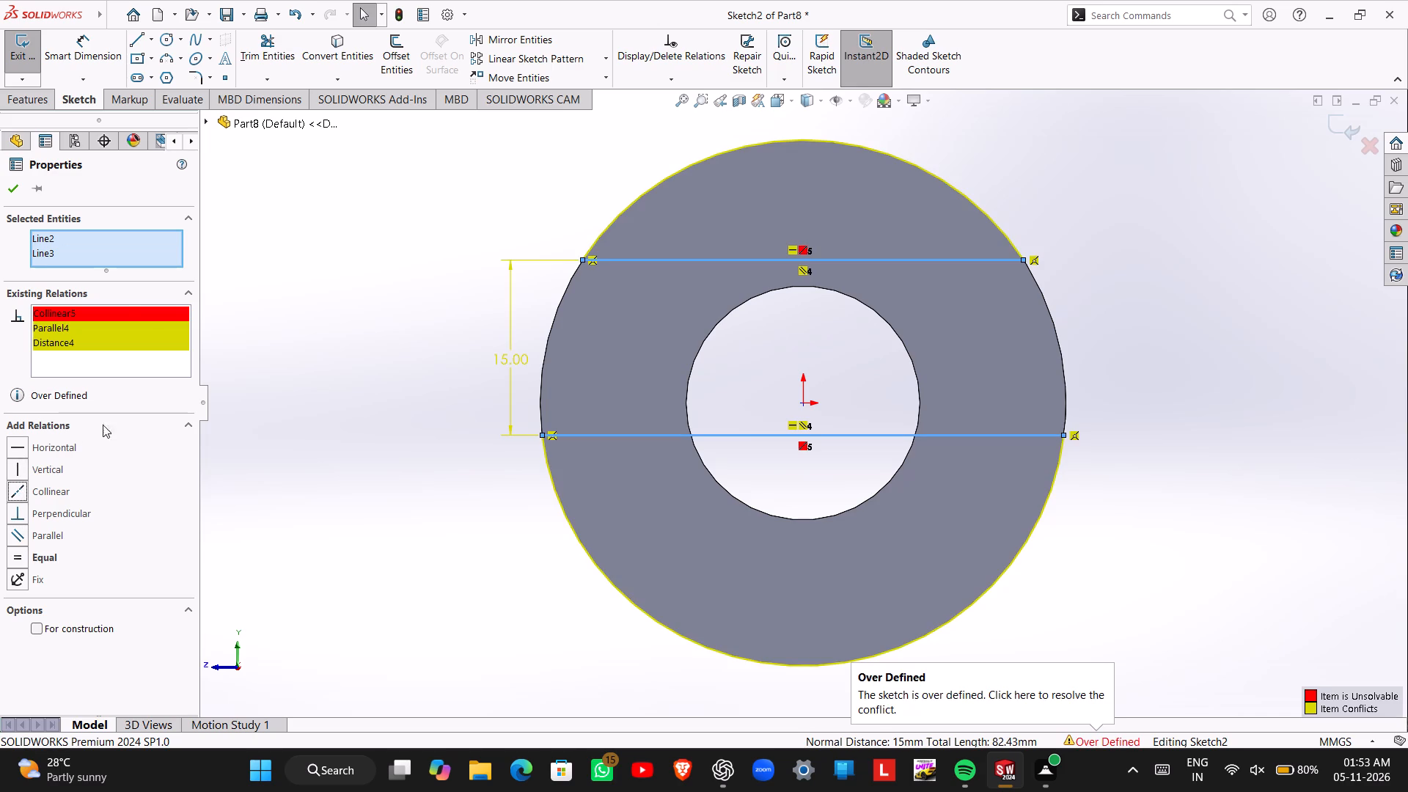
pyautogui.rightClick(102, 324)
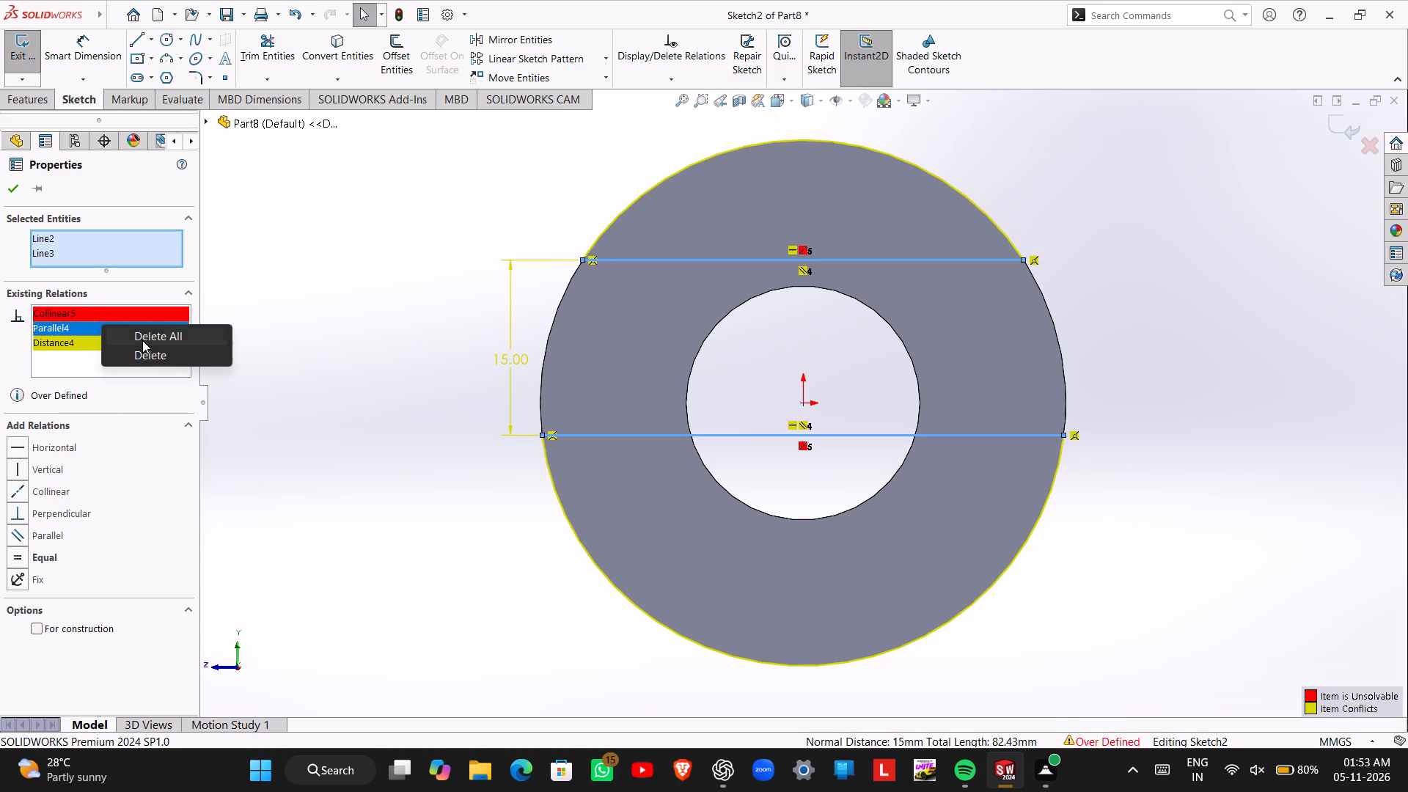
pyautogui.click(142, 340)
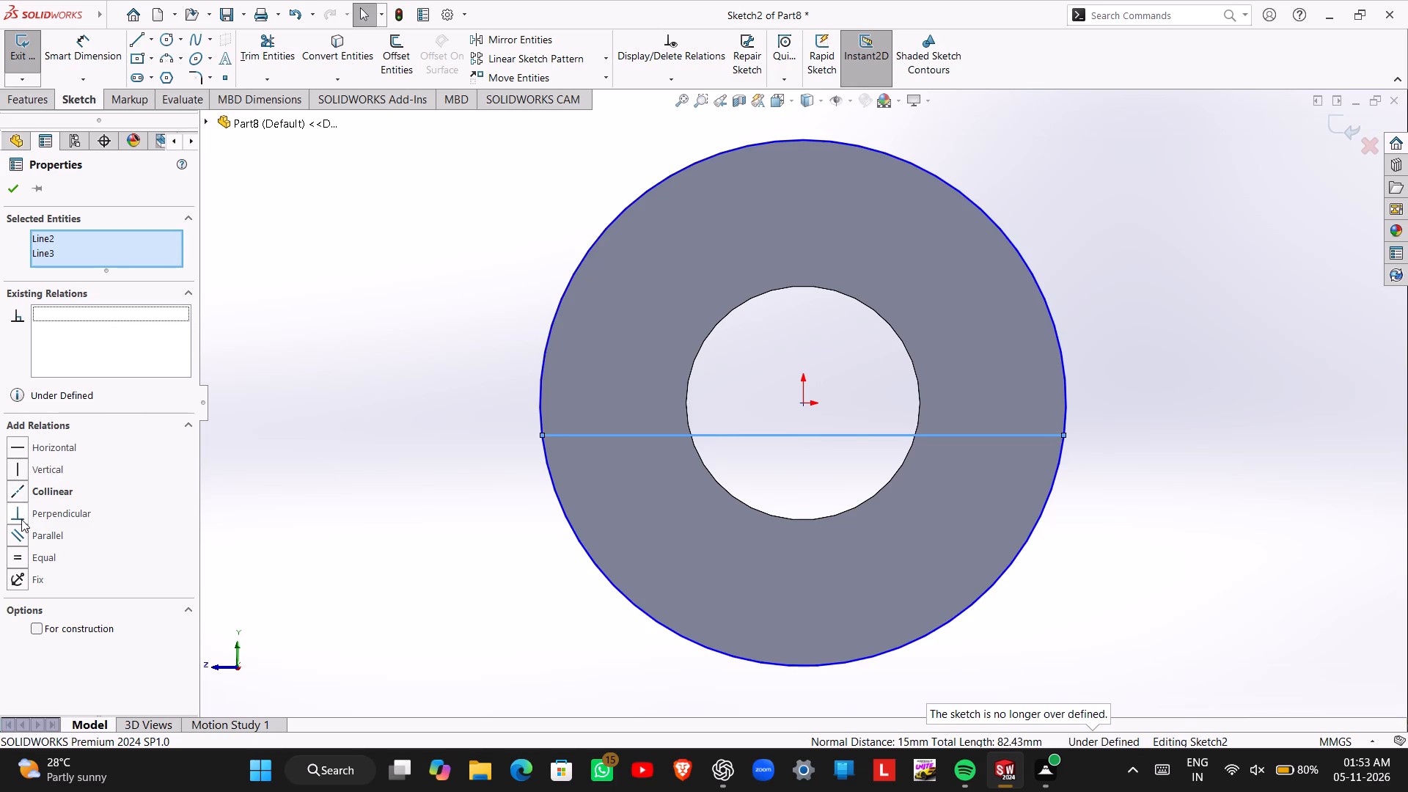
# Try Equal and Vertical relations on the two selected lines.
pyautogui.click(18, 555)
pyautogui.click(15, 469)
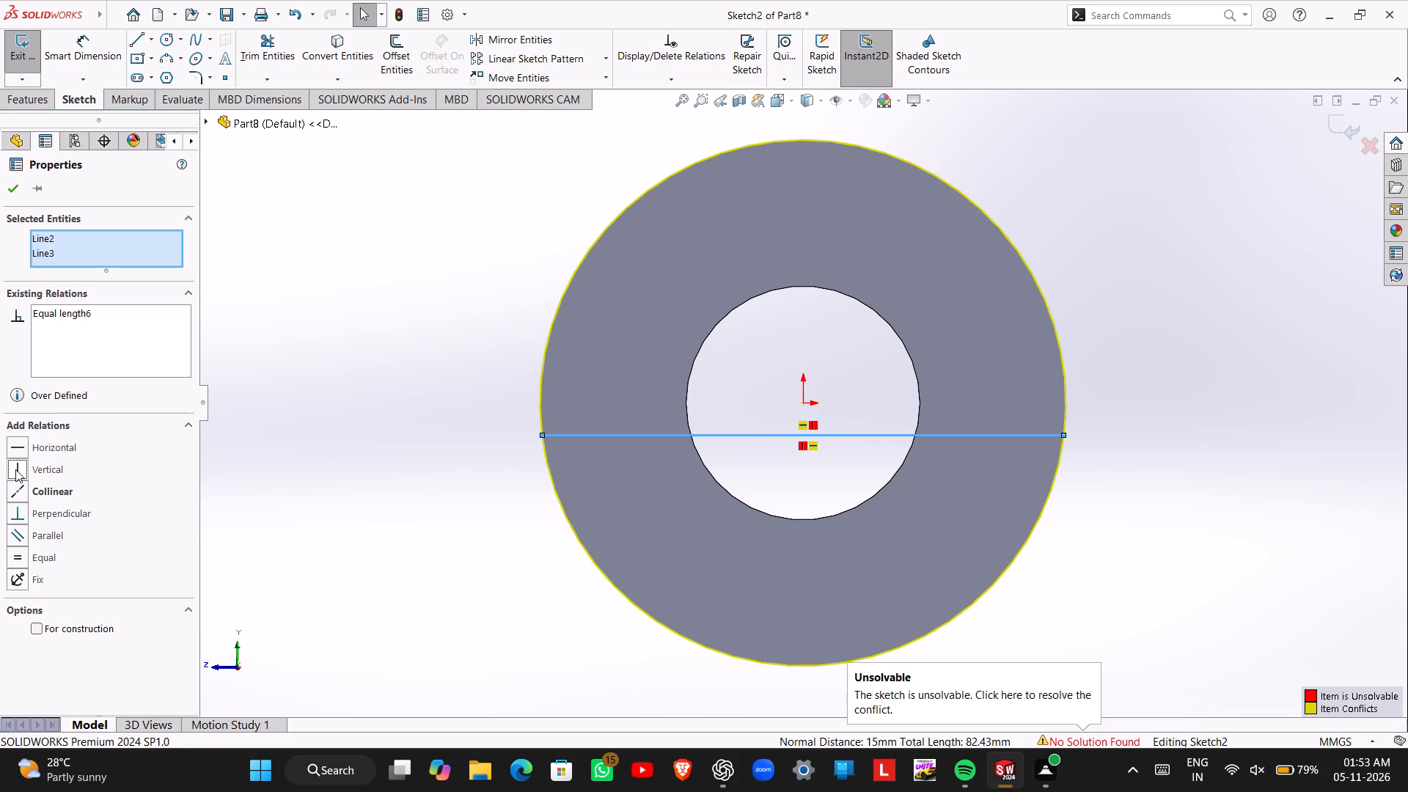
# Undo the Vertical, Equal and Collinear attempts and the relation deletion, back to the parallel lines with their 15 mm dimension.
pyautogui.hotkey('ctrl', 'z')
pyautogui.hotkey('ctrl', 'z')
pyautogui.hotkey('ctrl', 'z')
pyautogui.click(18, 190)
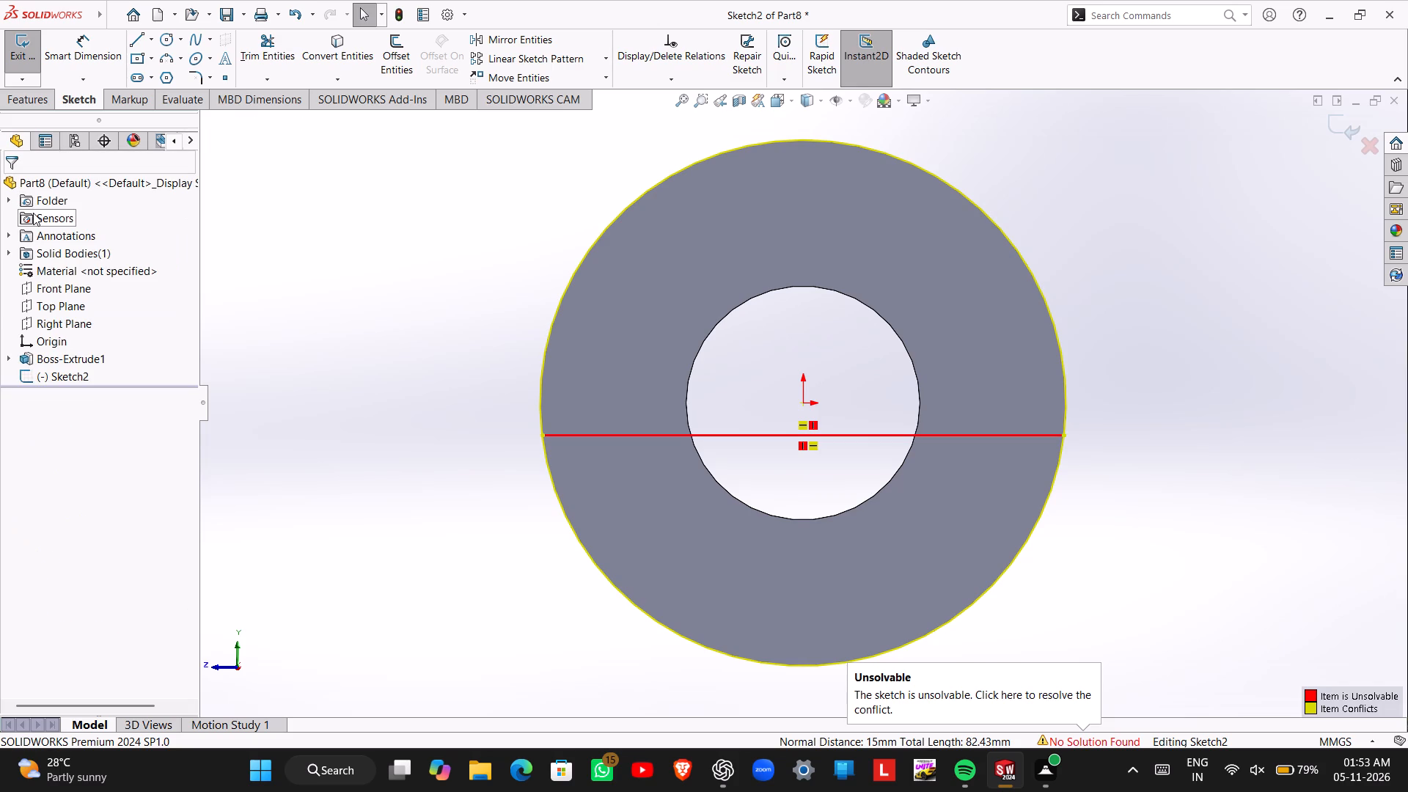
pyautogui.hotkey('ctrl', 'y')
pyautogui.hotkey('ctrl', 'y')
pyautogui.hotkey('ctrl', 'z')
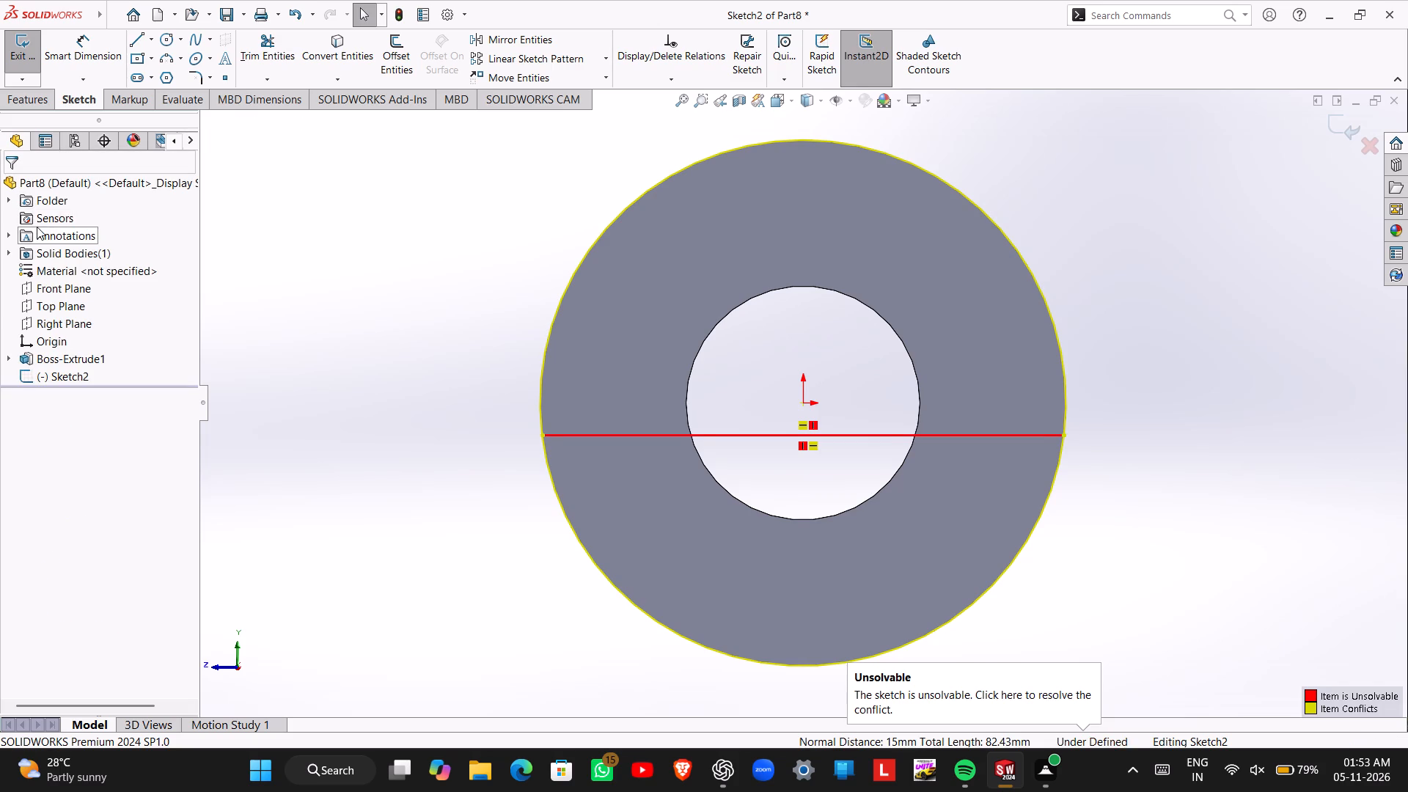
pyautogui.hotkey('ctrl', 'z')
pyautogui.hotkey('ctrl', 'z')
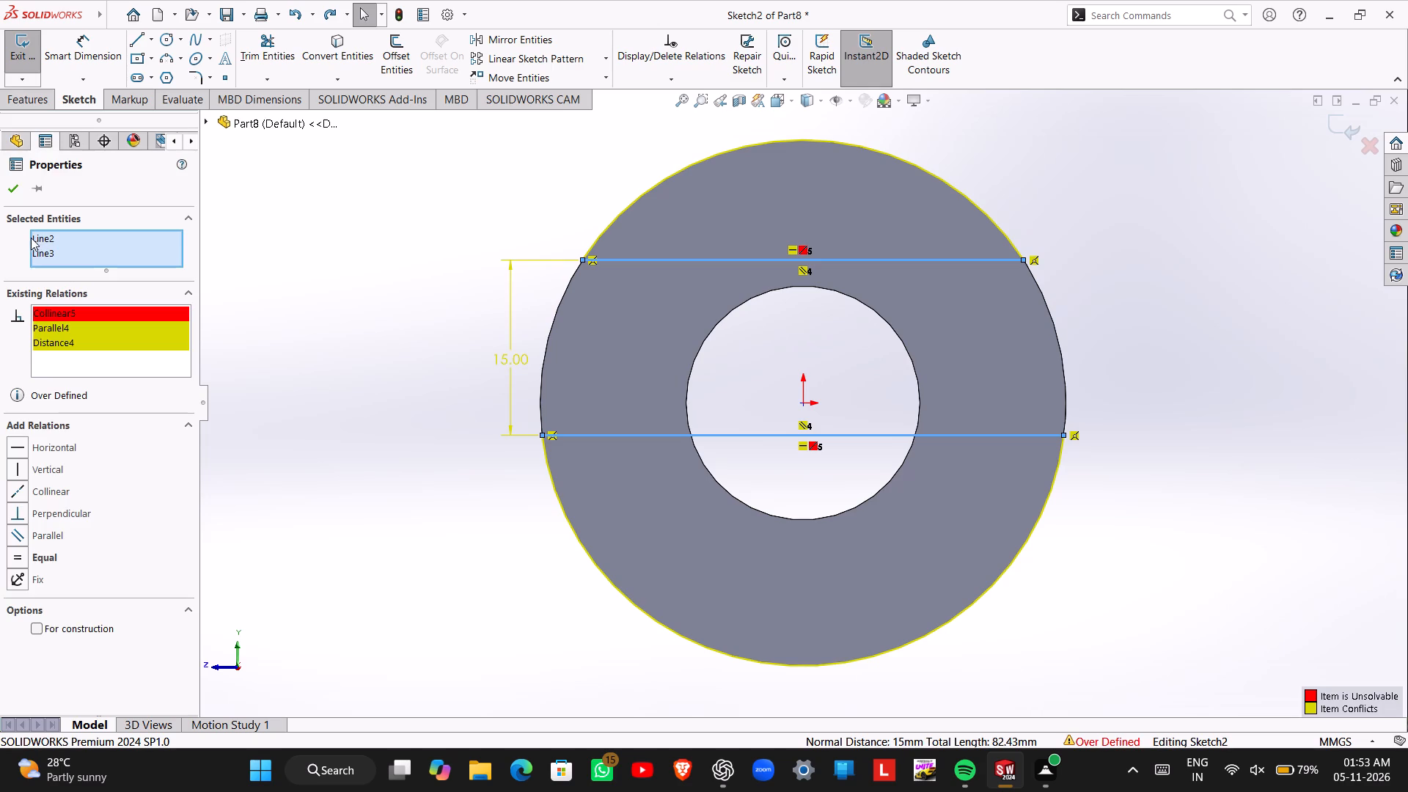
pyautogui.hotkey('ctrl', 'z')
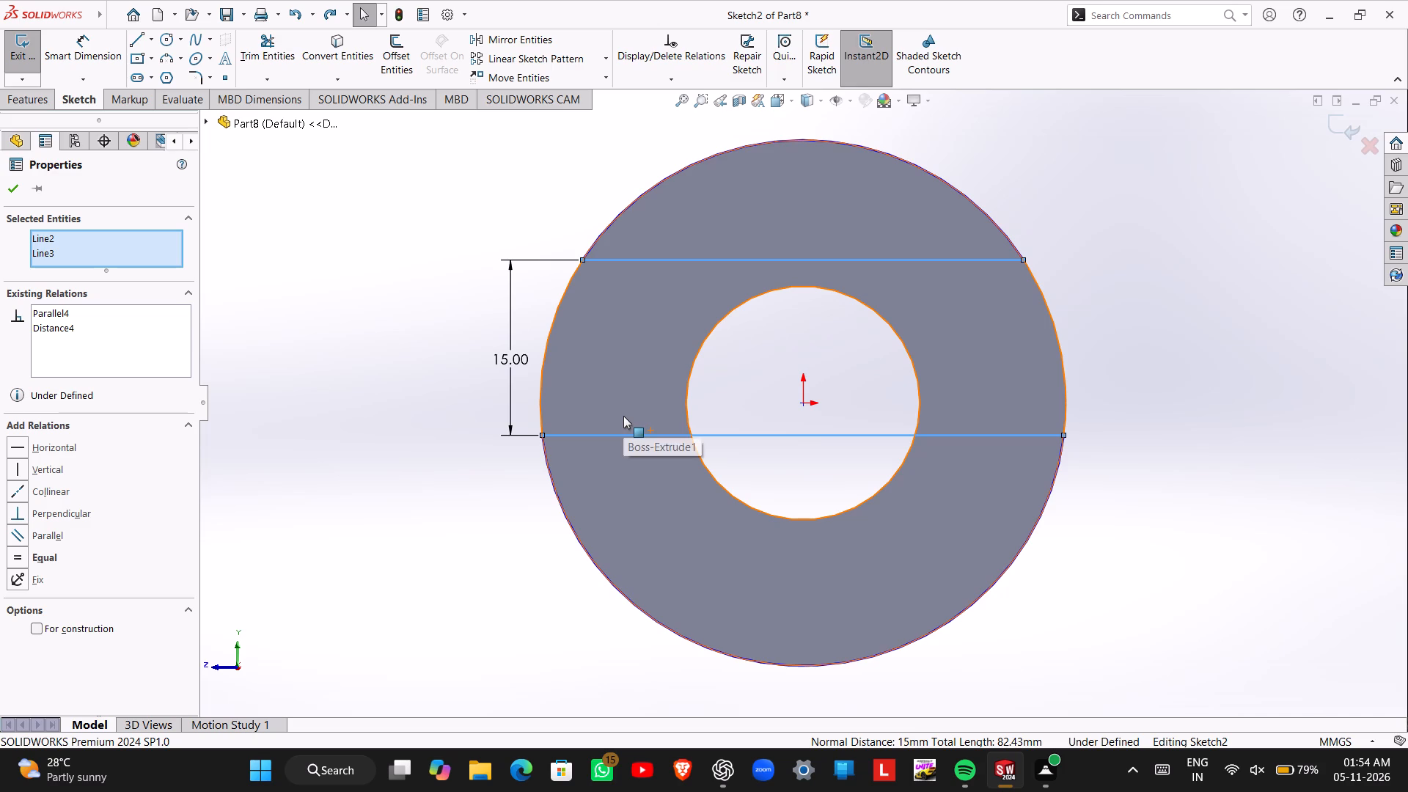
# Make the two horizontal lines equal in length and exit the sketch.
pyautogui.click(15, 562)
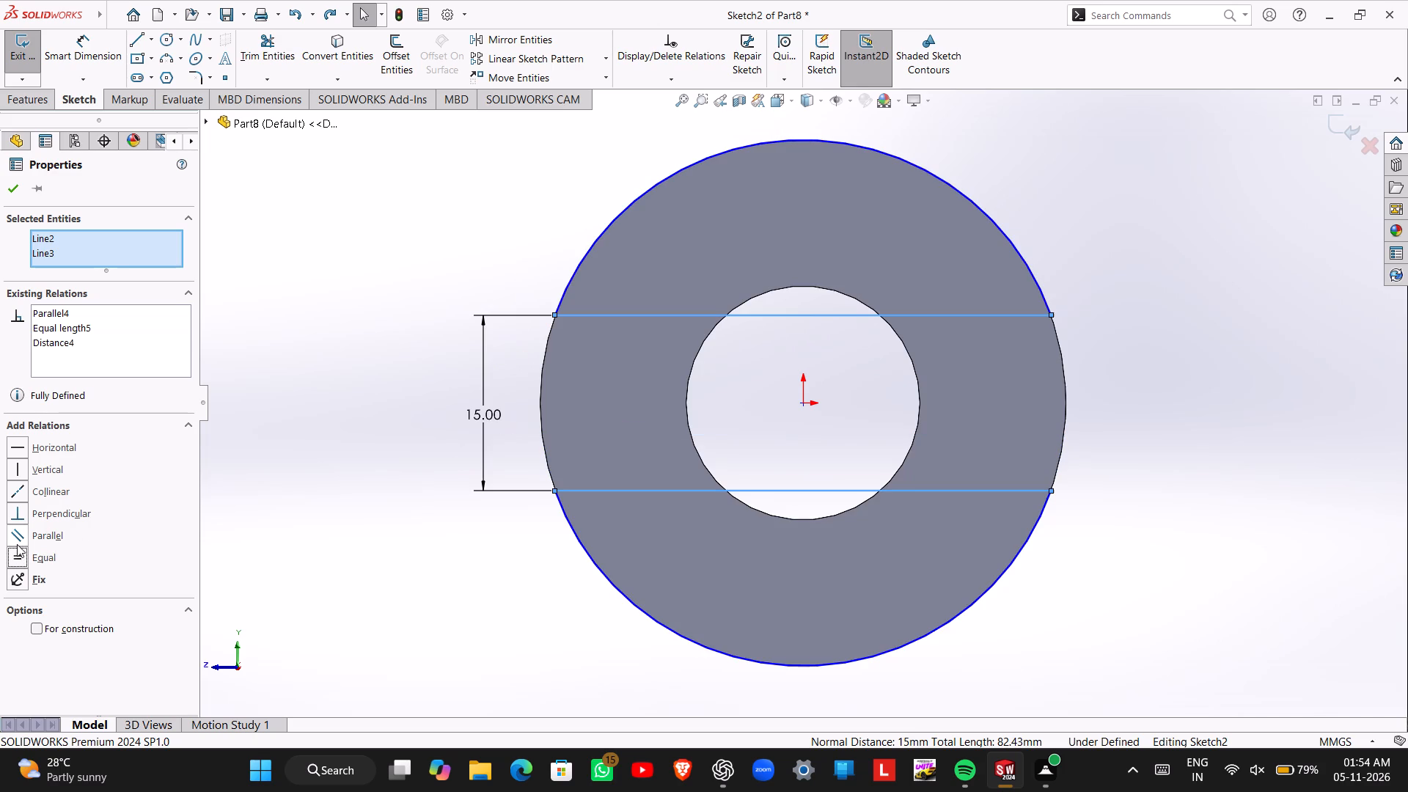
pyautogui.click(19, 185)
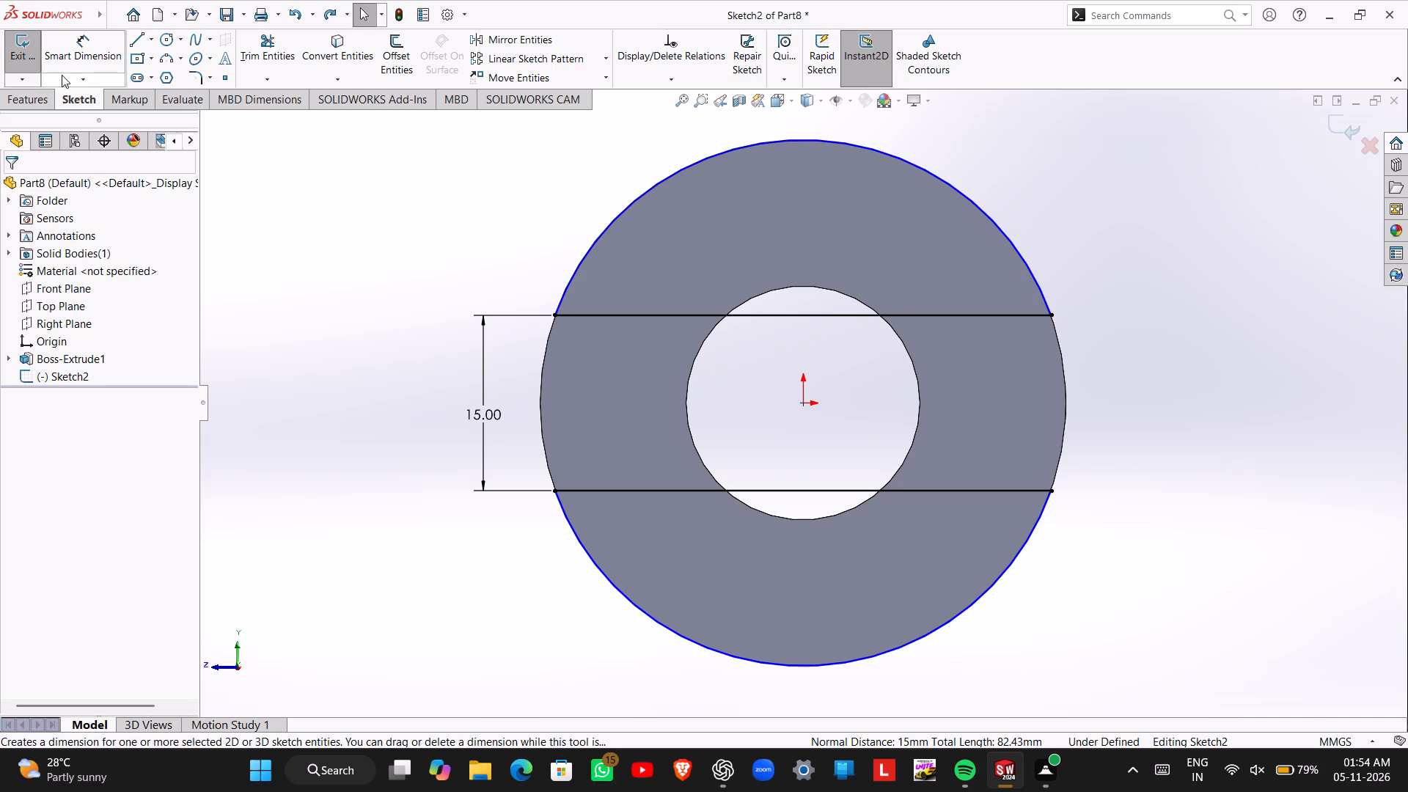
pyautogui.click(33, 59)
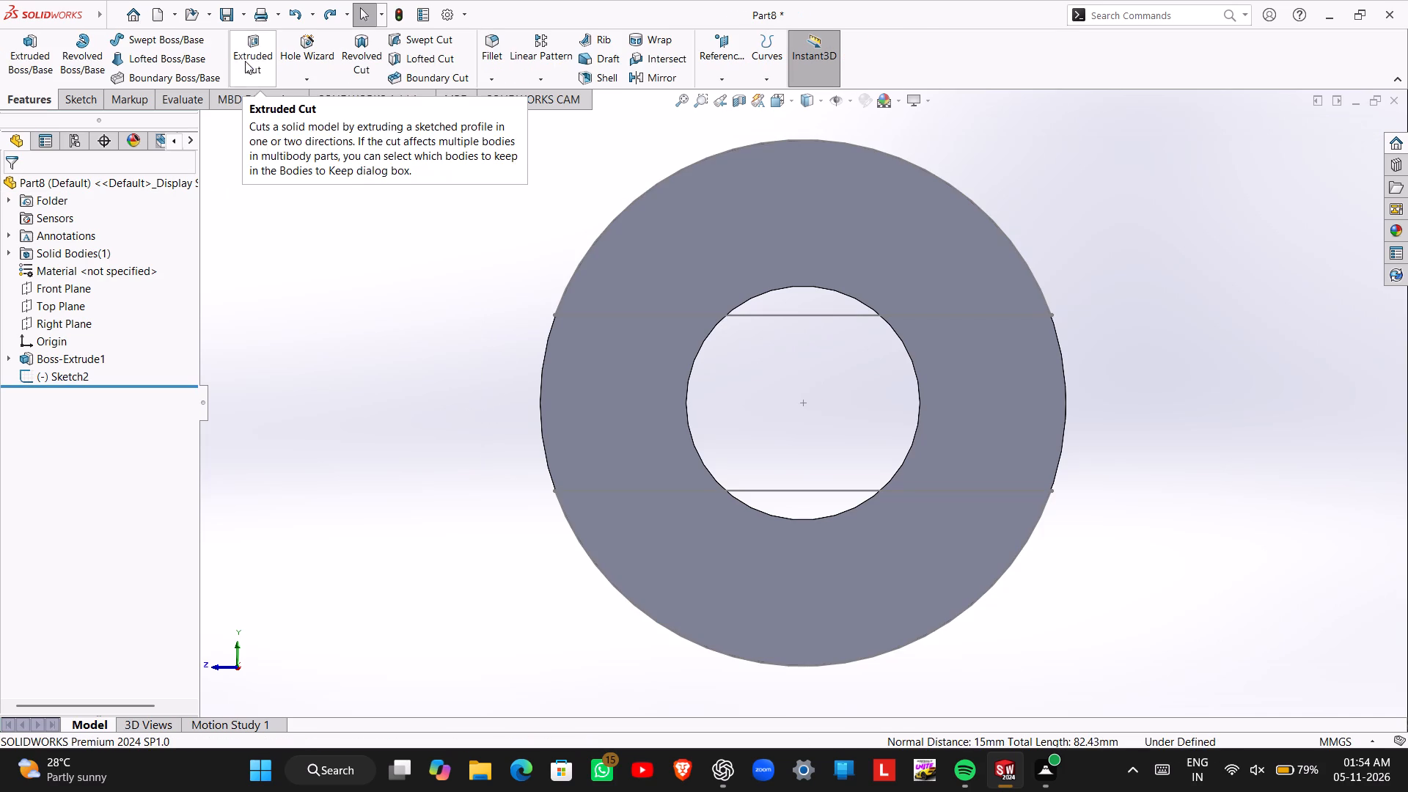
# Make a Blind extruded cut of the sketch's upper segment, 5 mm deep into the end face.
pyautogui.click(246, 61)
pyautogui.moveTo(637, 289); pyautogui.dragTo(705, 289, button='middle')
pyautogui.click(752, 315)
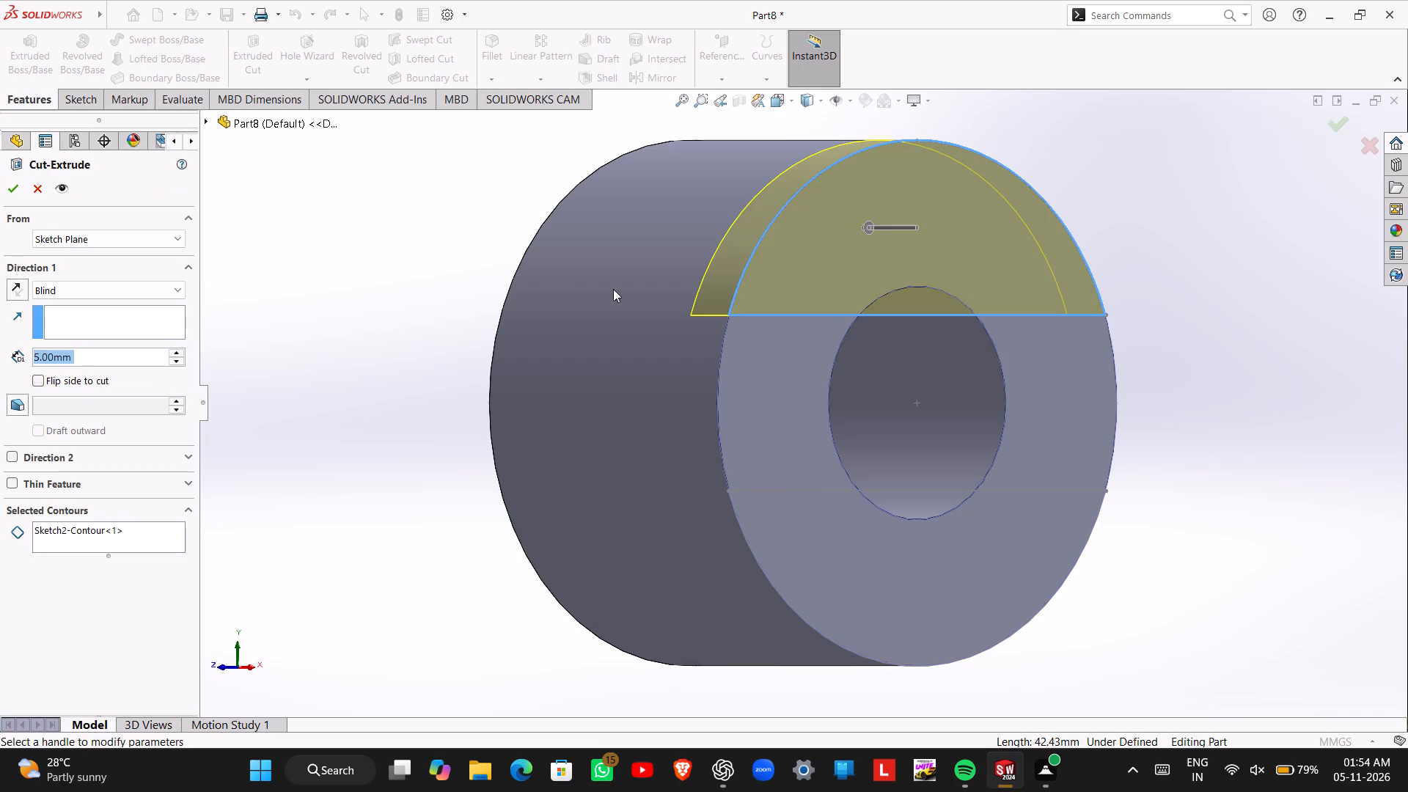
pyautogui.click(6, 181)
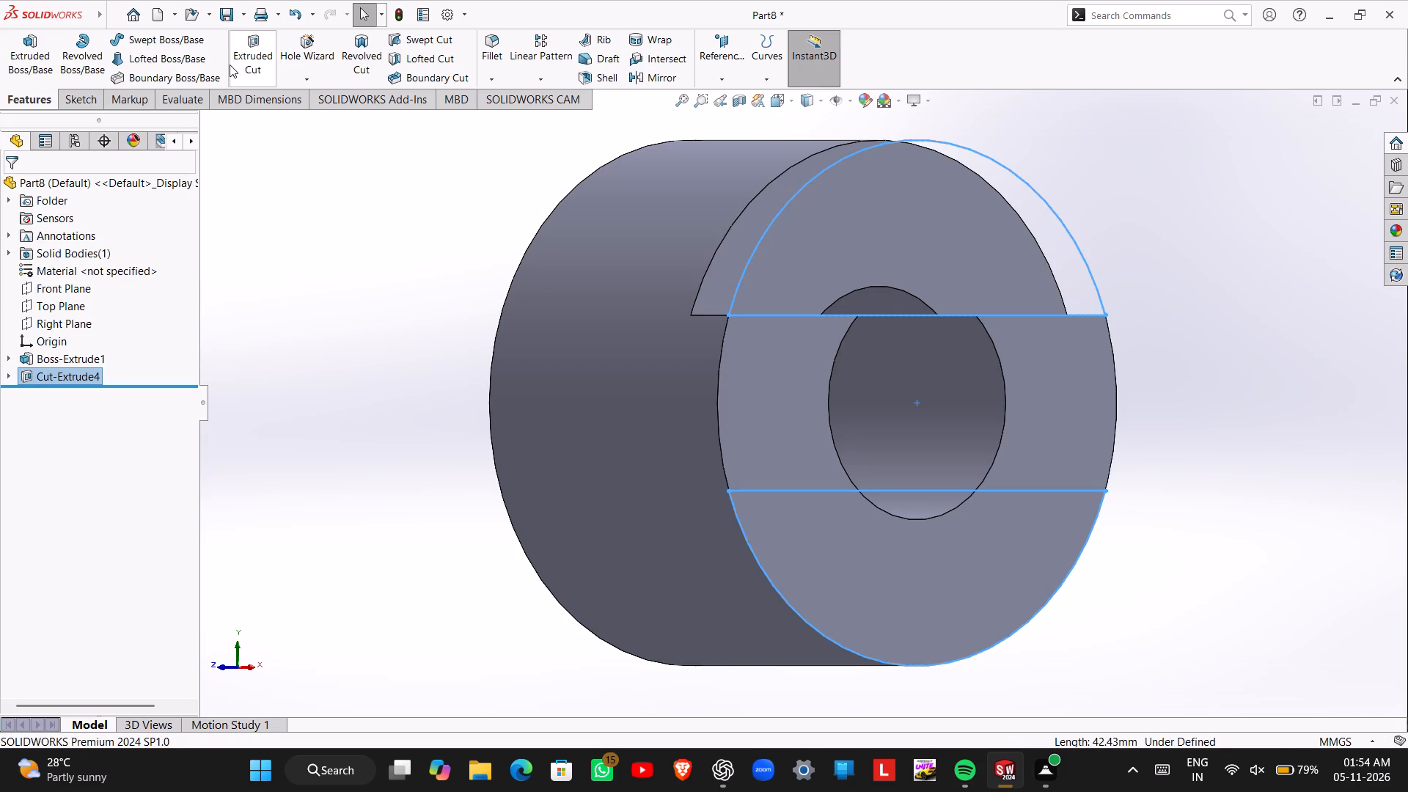
# Start an extruded cut on the uncut end face and sketch a horizontal line about 42.3 mm long across it below the bore centre.
pyautogui.click(252, 61)
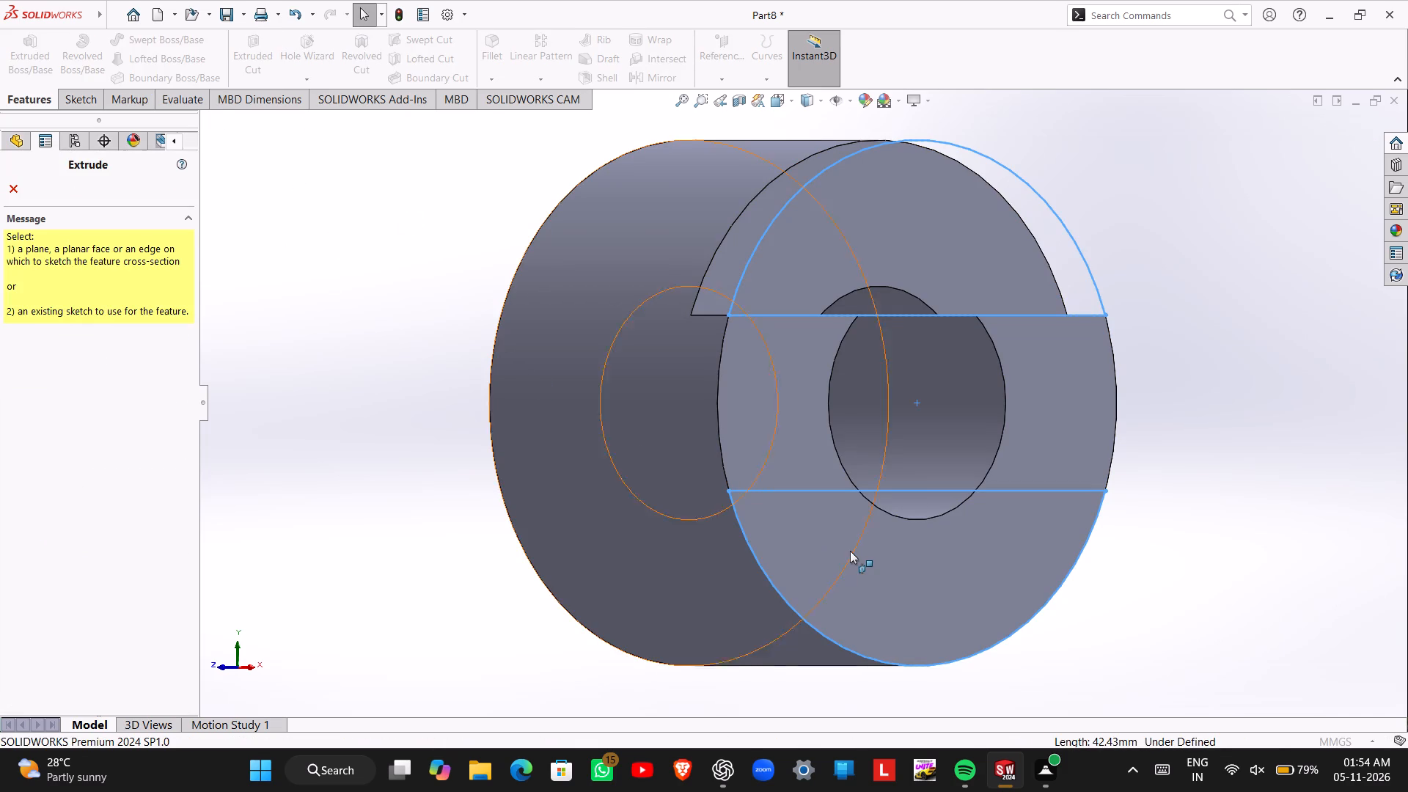
pyautogui.click(820, 489)
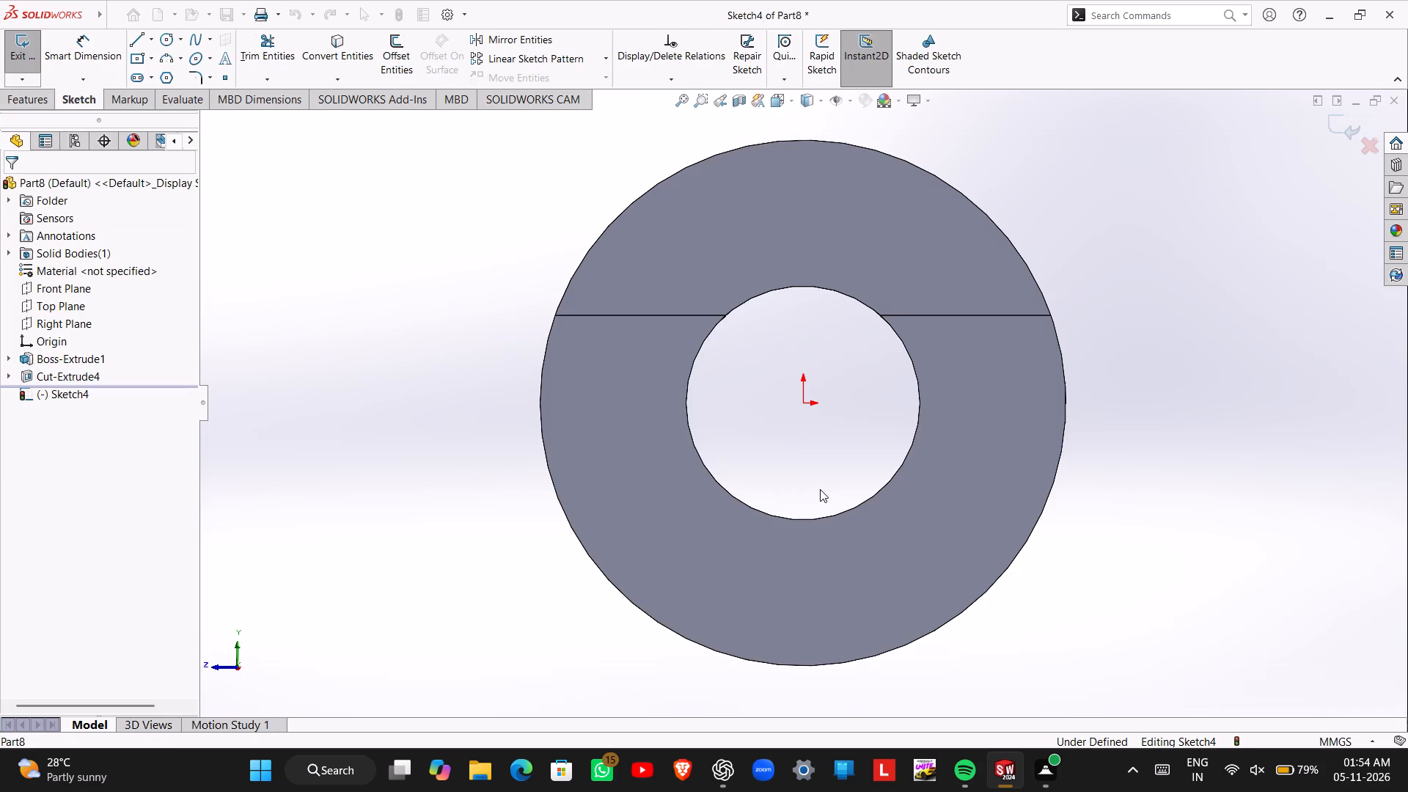
pyautogui.click(139, 38)
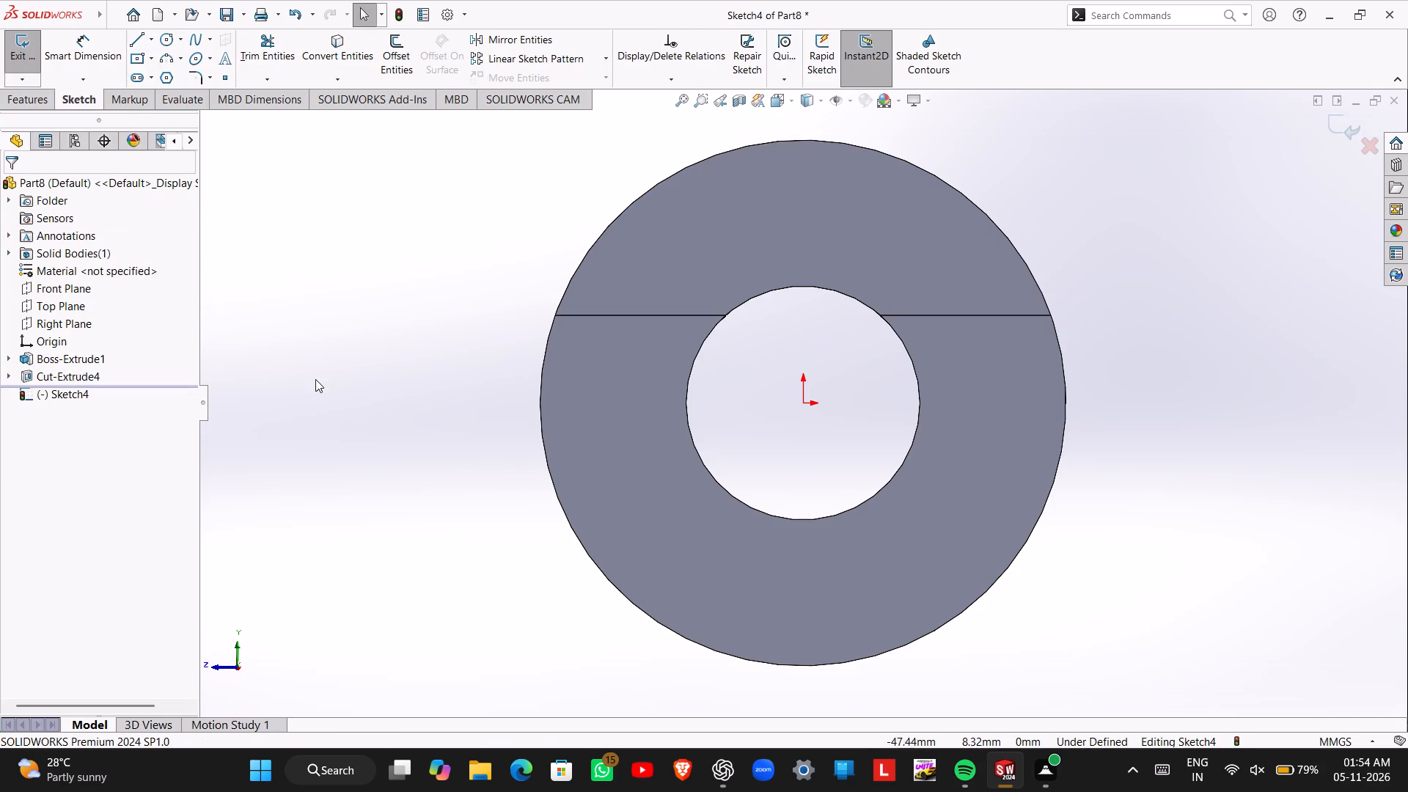
pyautogui.click(554, 488)
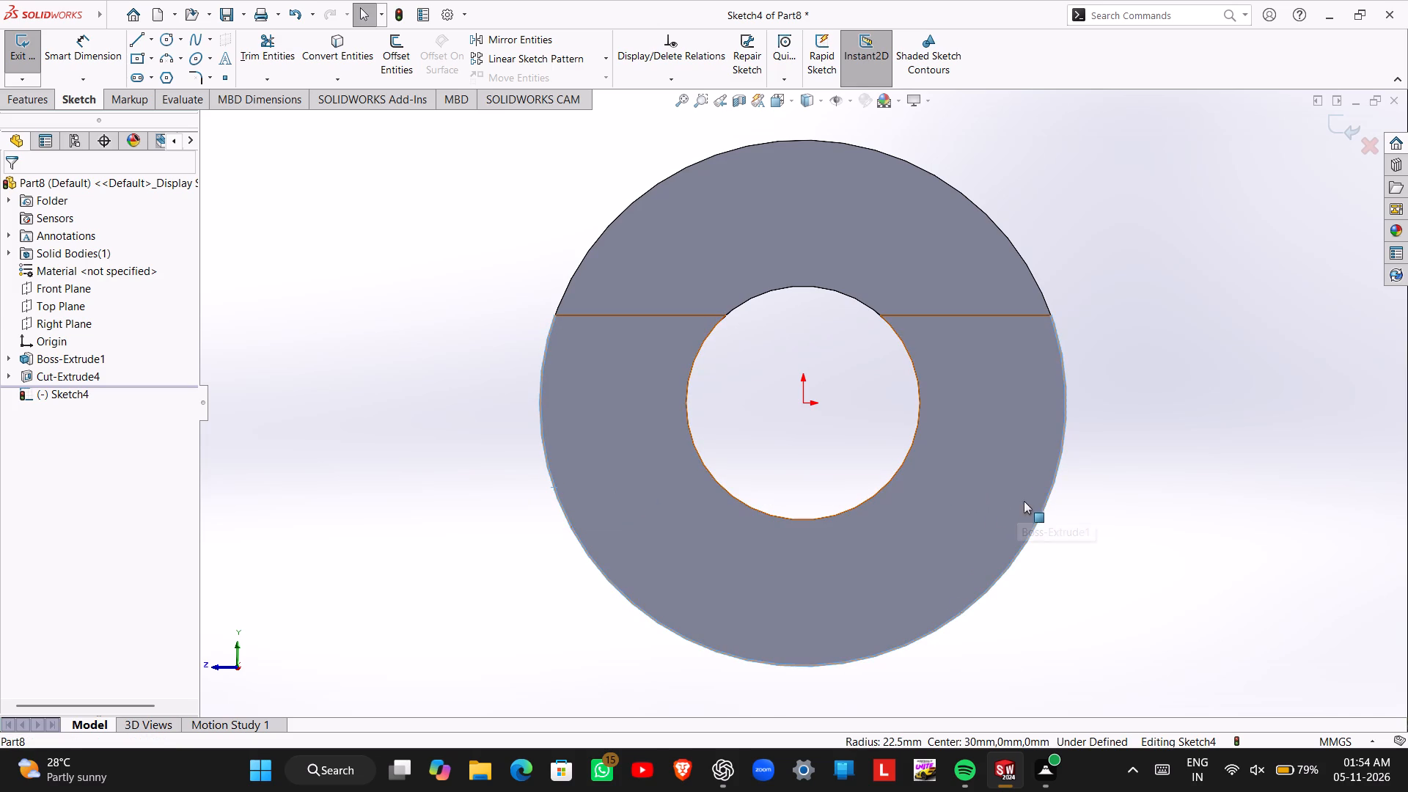
pyautogui.click(1045, 501)
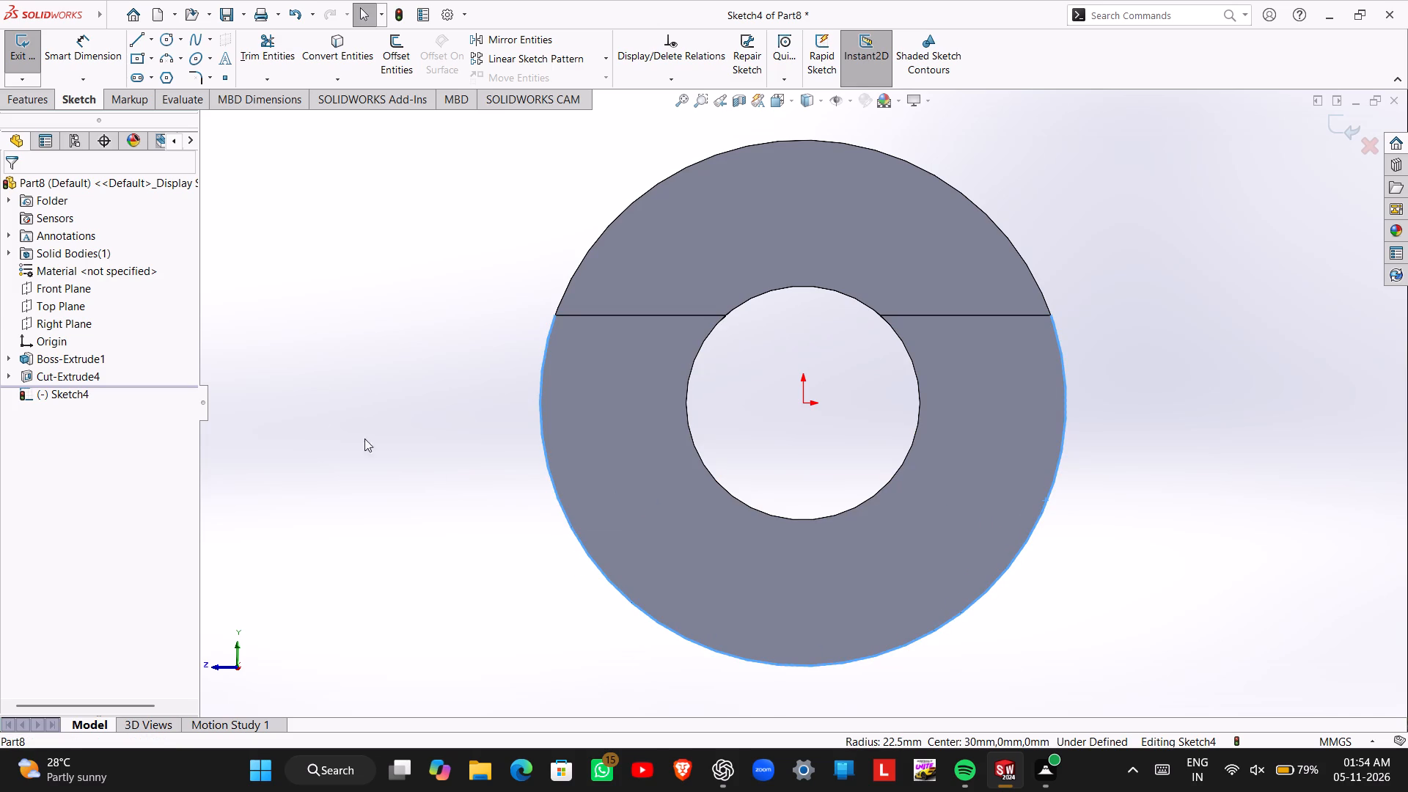
pyautogui.press('Escape')
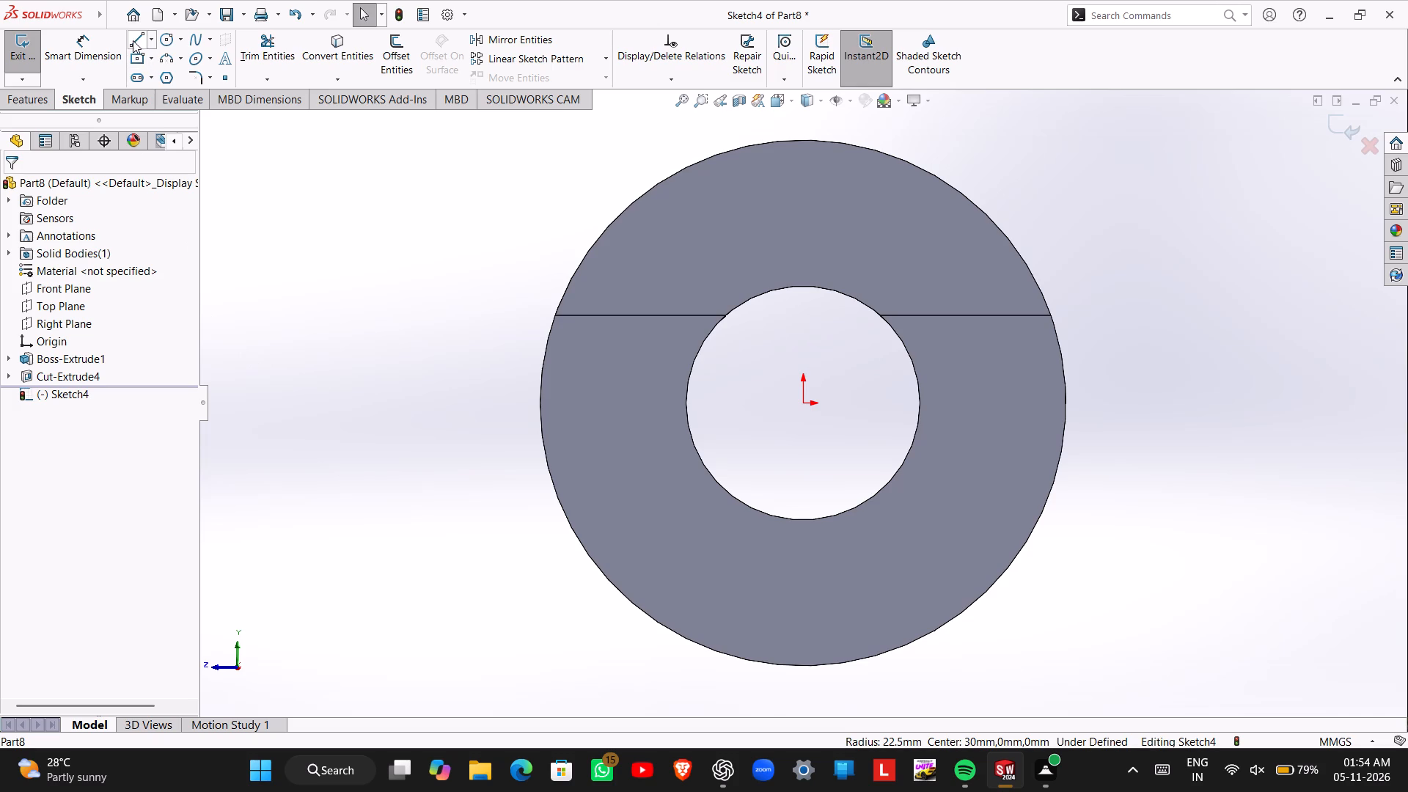
pyautogui.click(133, 40)
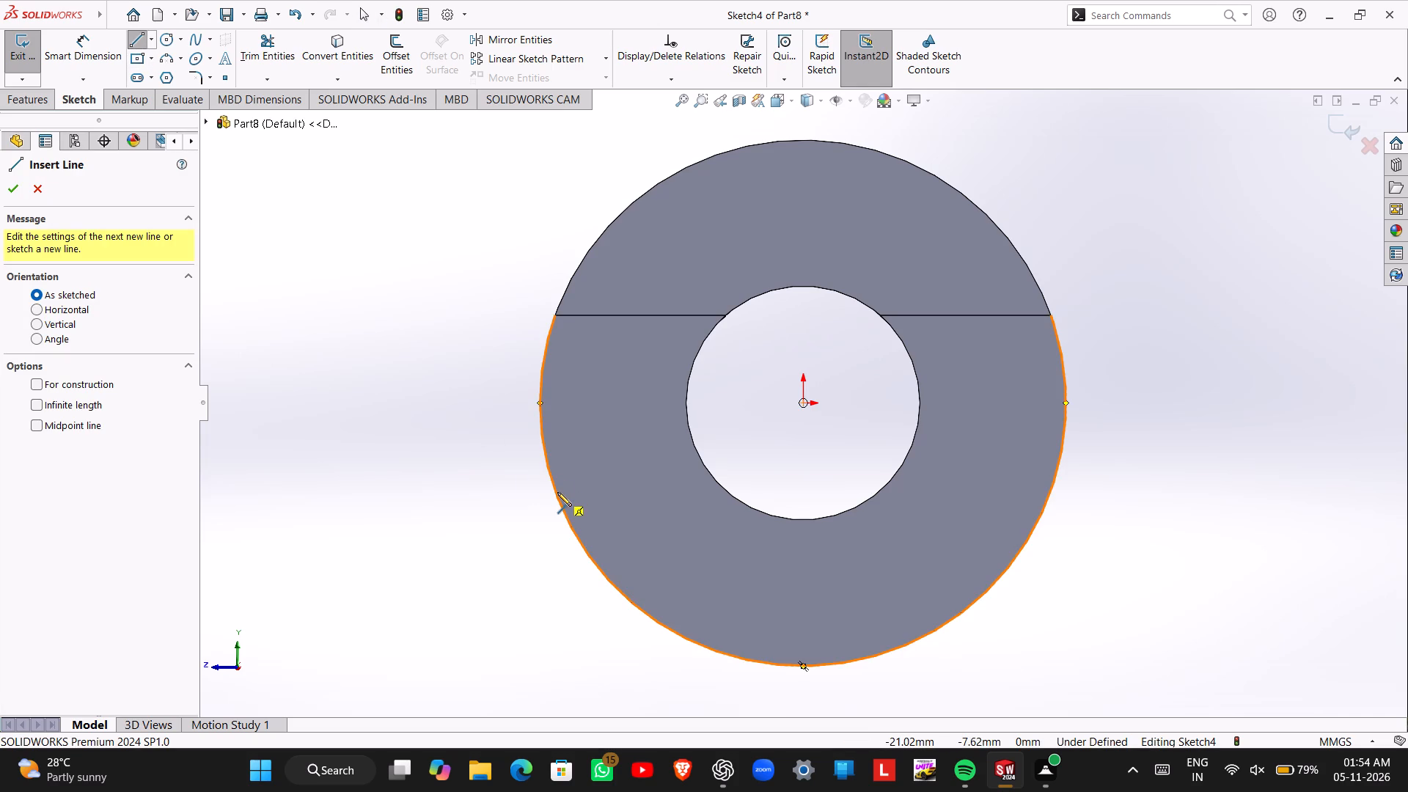
pyautogui.click(557, 492)
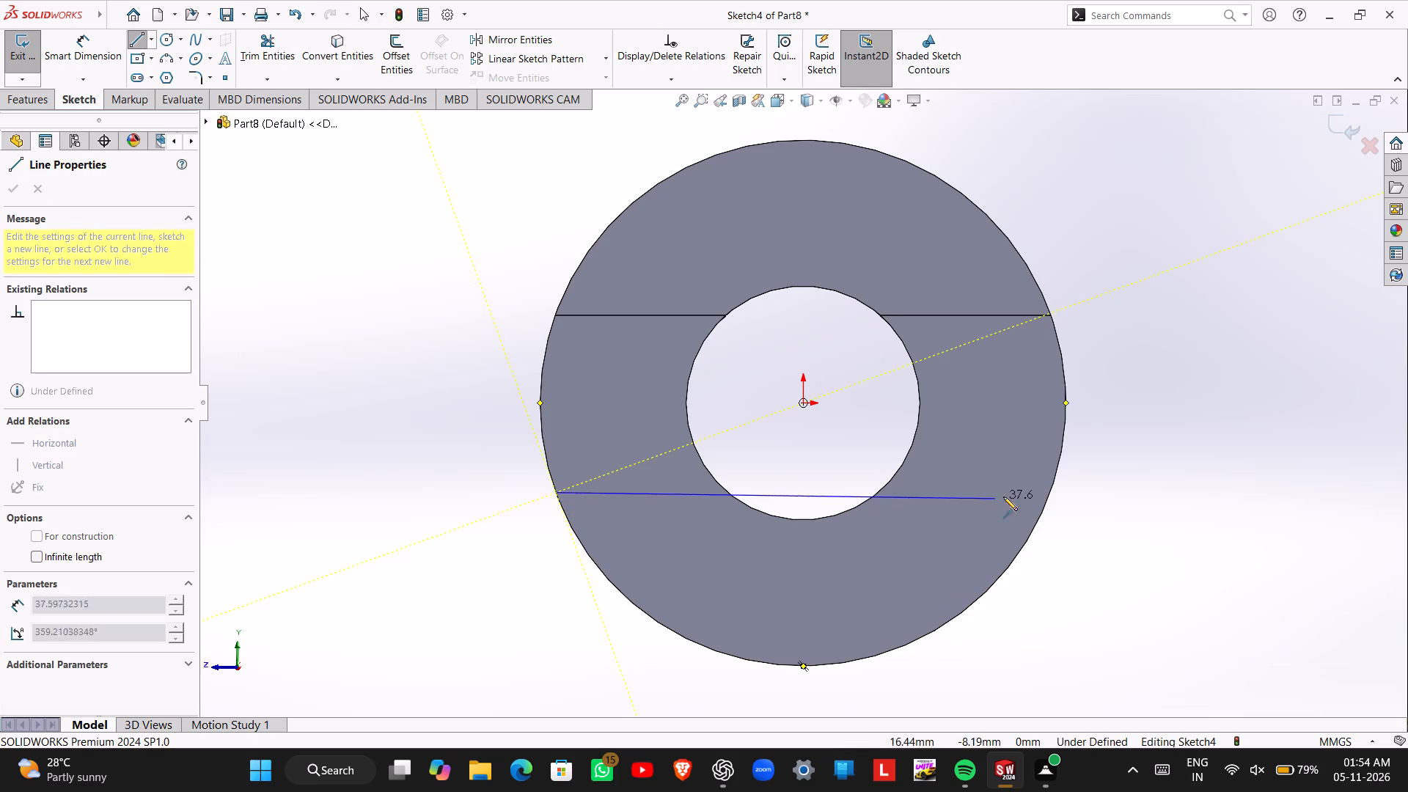
pyautogui.click(1048, 491)
pyautogui.press('Escape')
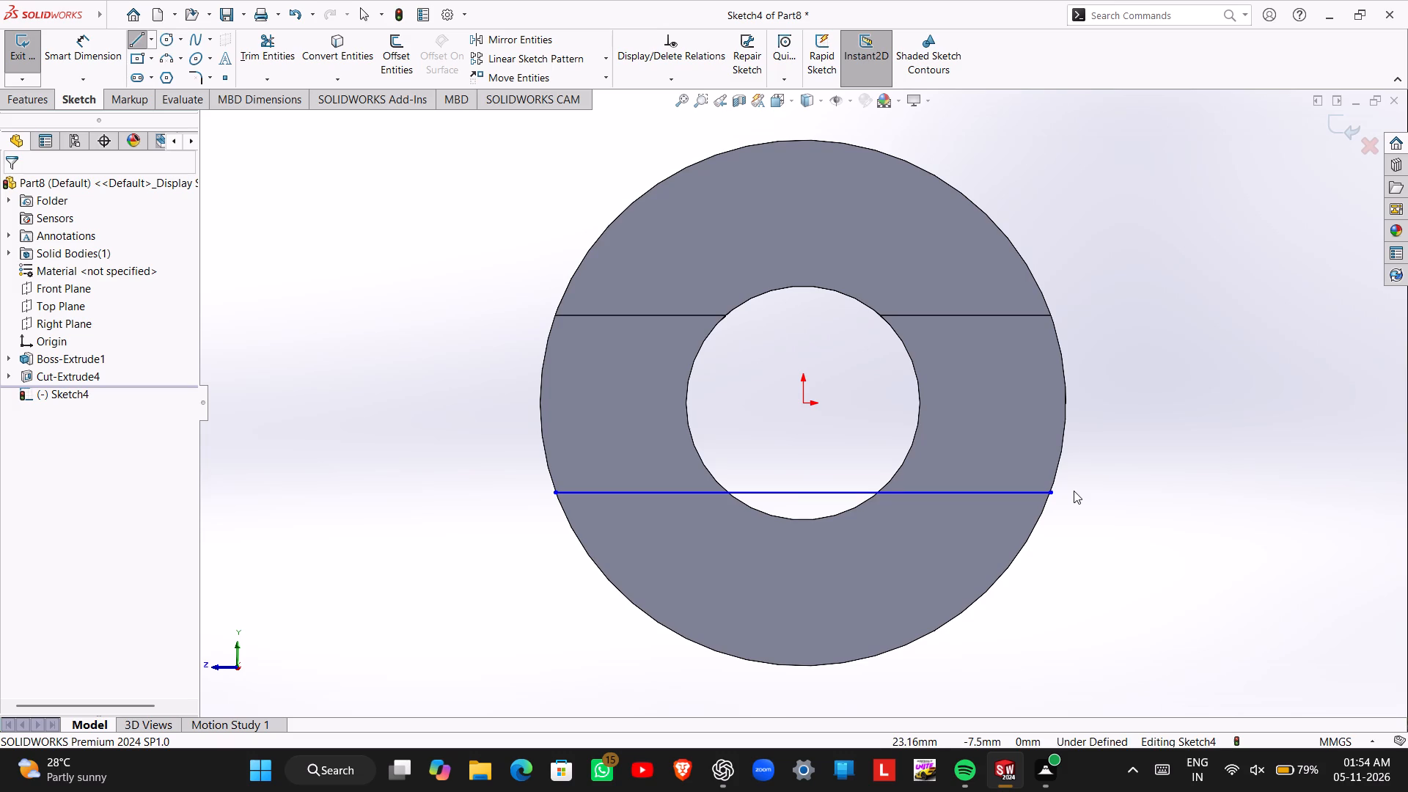
# Dimension the new line 15 mm from the straight edge of the upper segment cut.
pyautogui.moveTo(1092, 510); pyautogui.dragTo(1089, 428, button='right')
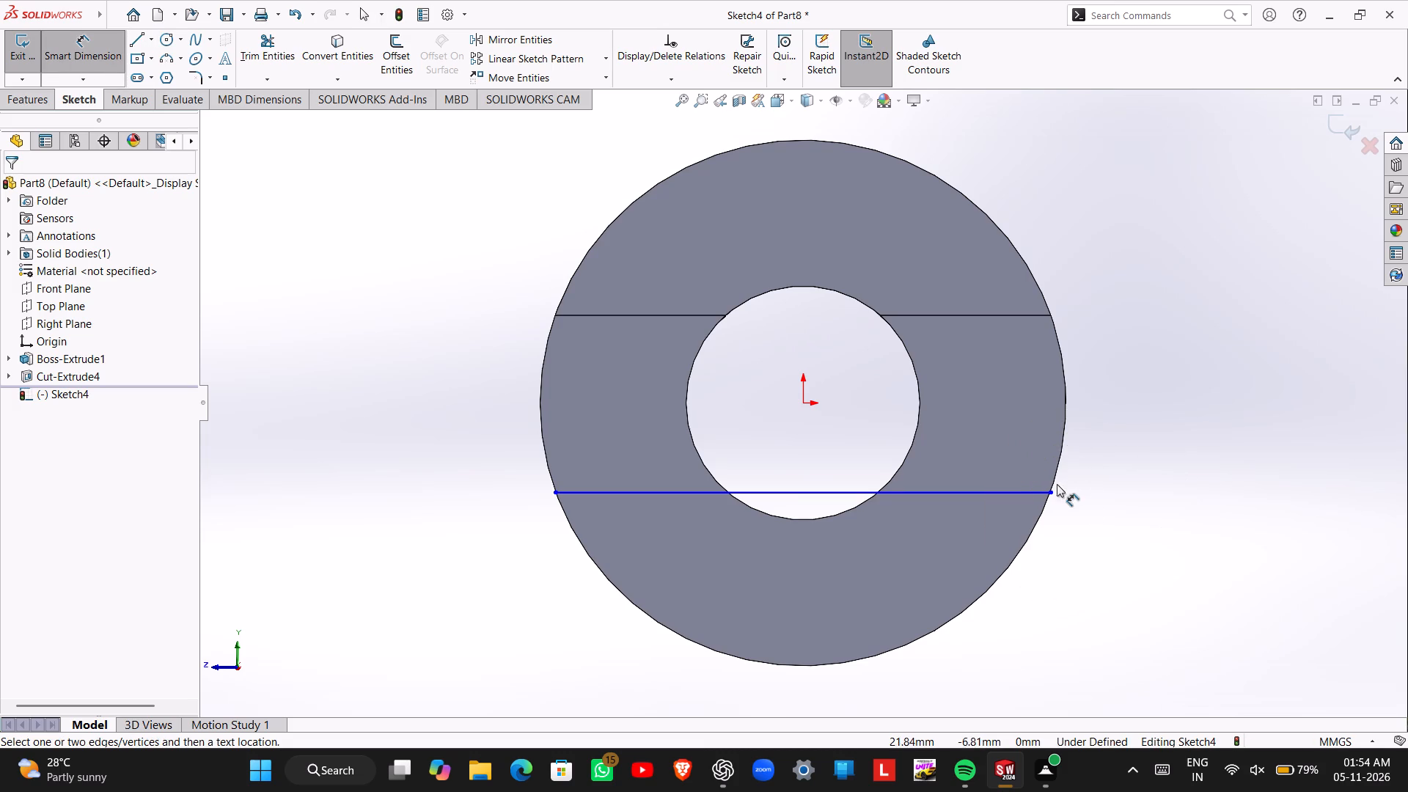
pyautogui.click(968, 313)
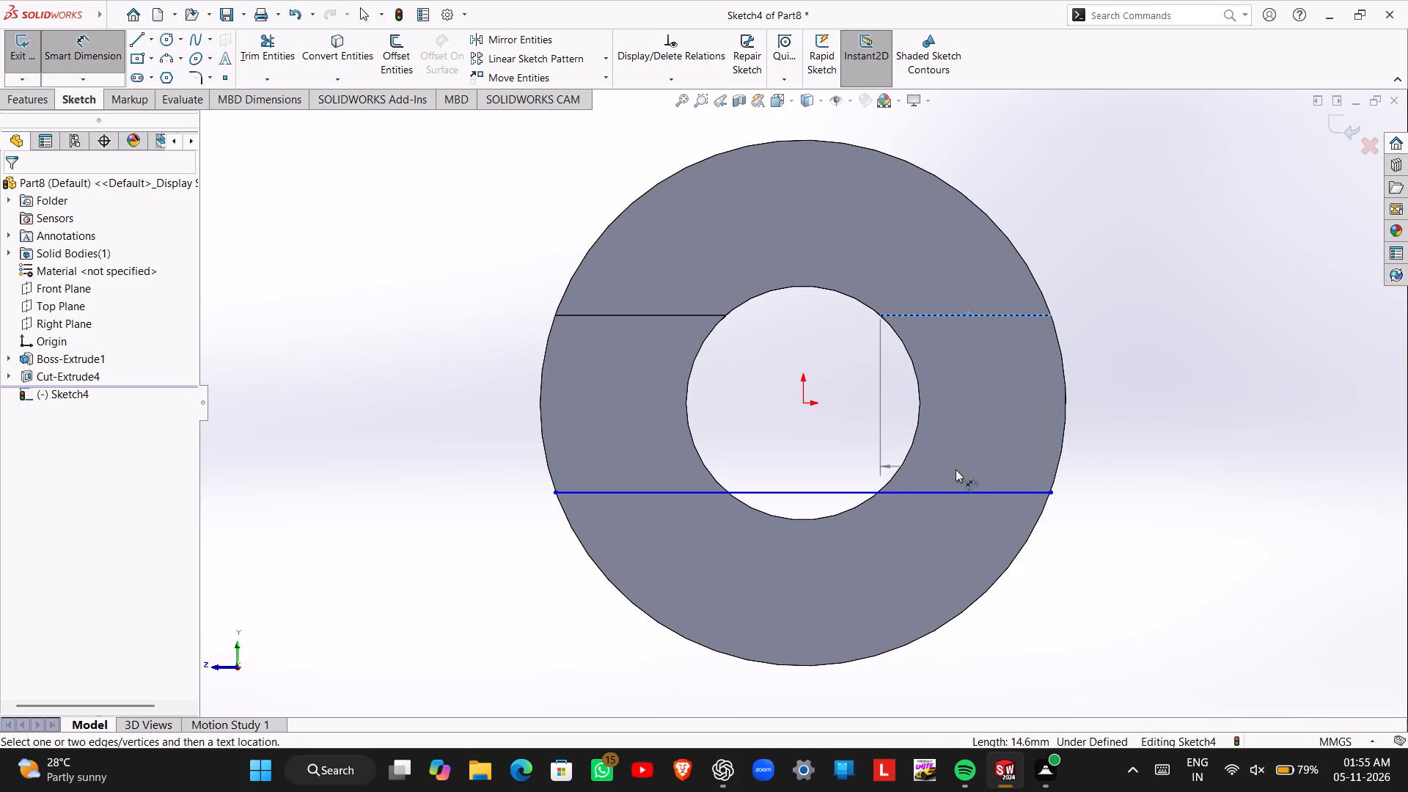
pyautogui.click(966, 490)
pyautogui.click(1117, 417)
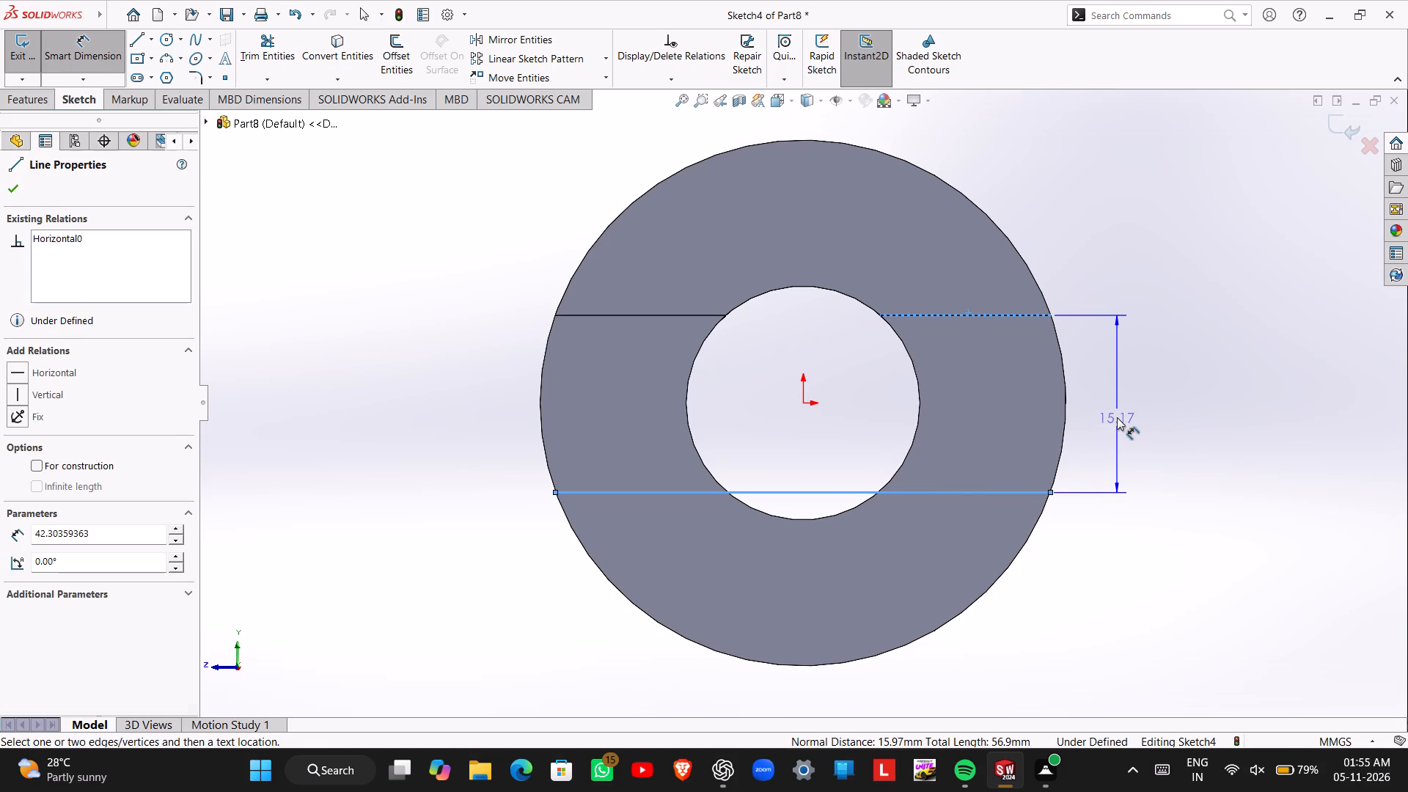
pyautogui.write('15')
pyautogui.press('Return')
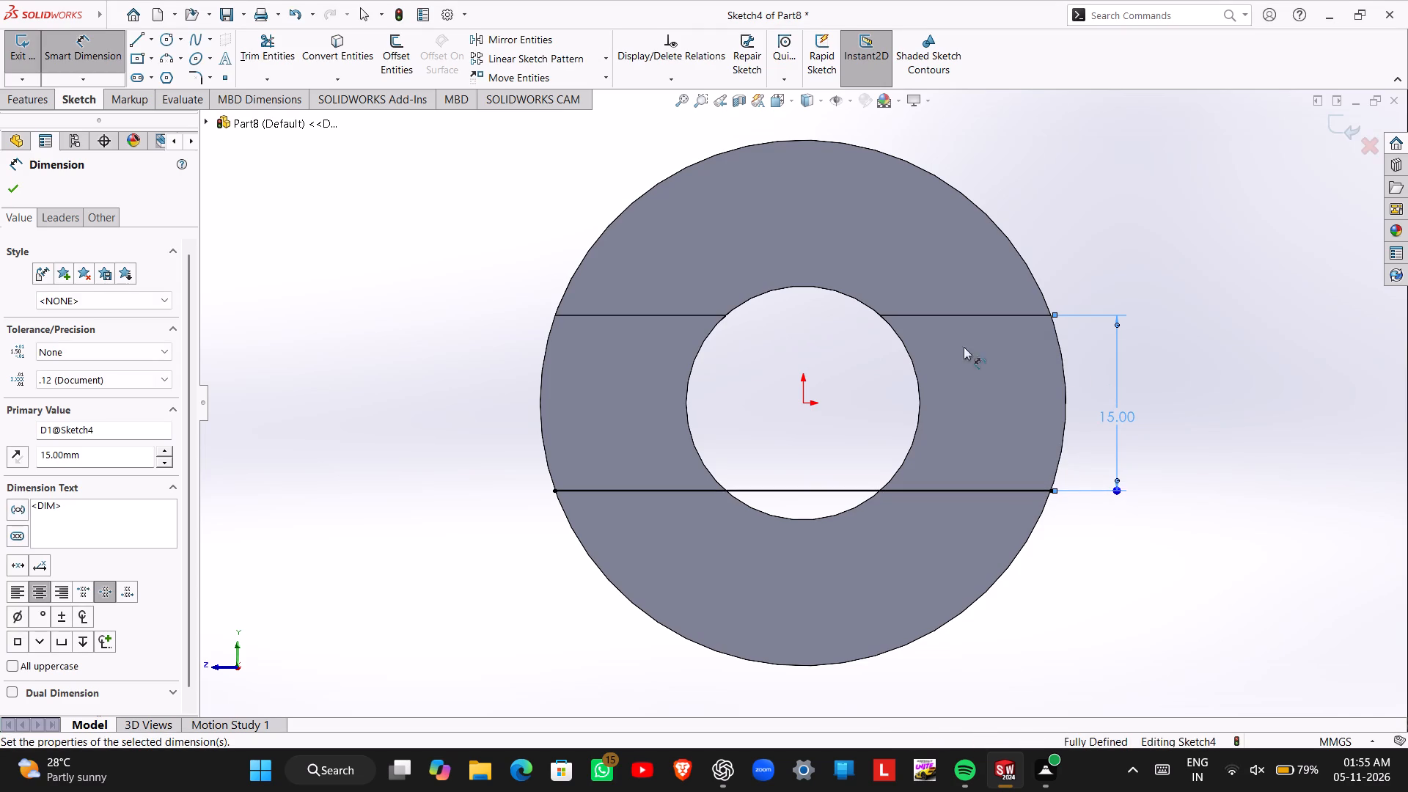
pyautogui.press('Escape')
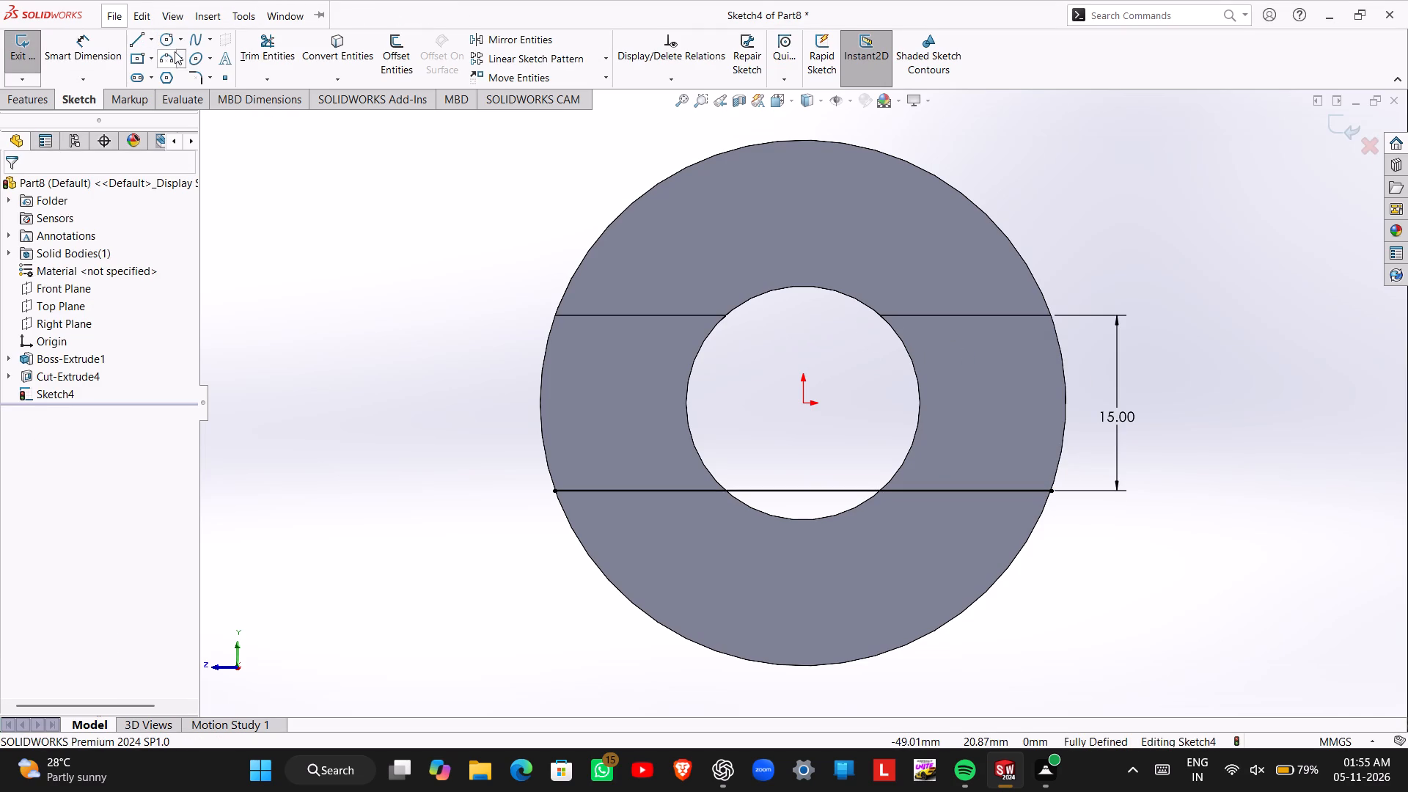
# Close the lower segment with a 3-point arc of 22.5 mm radius between the line's ends, following the outer edge.
pyautogui.click(180, 54)
pyautogui.click(202, 117)
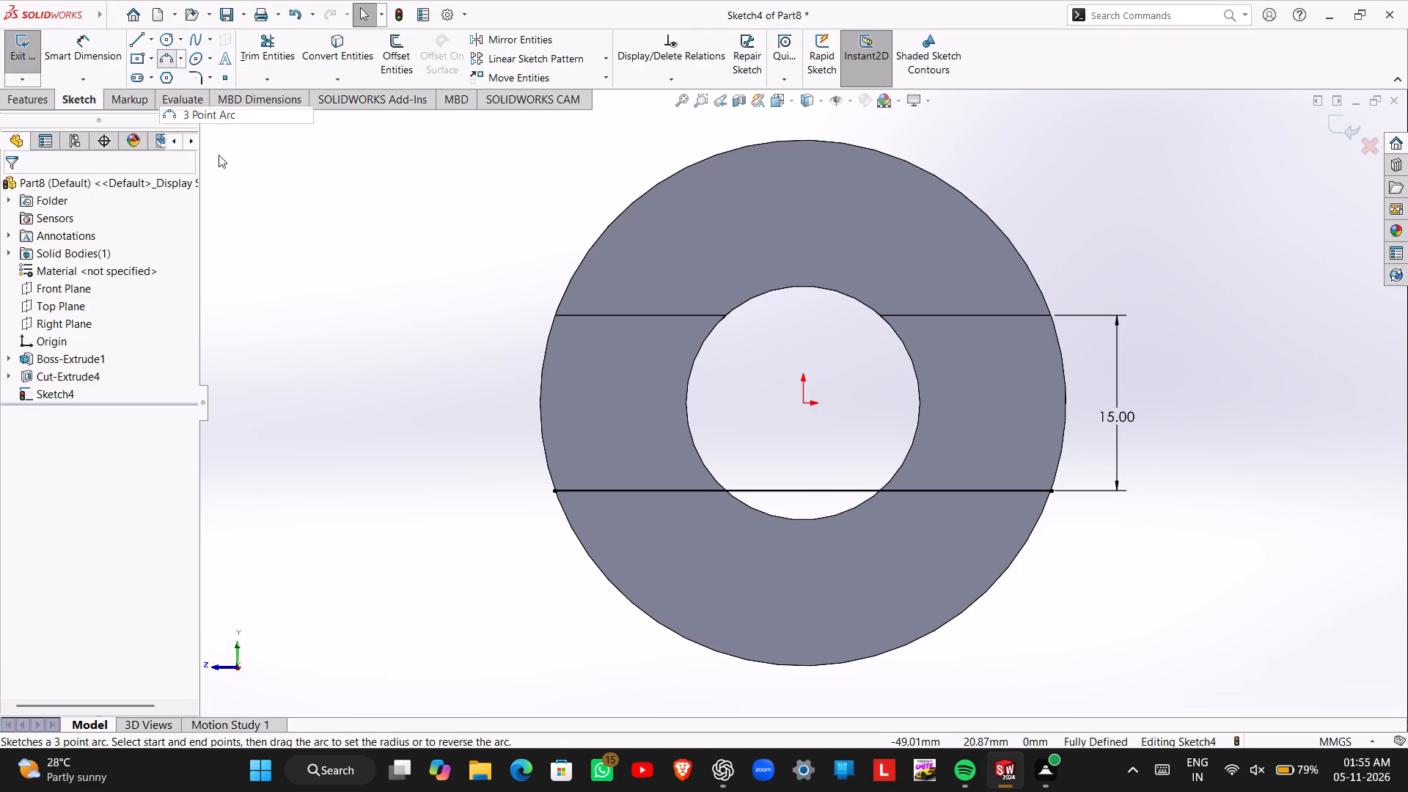
pyautogui.click(554, 490)
pyautogui.click(1052, 492)
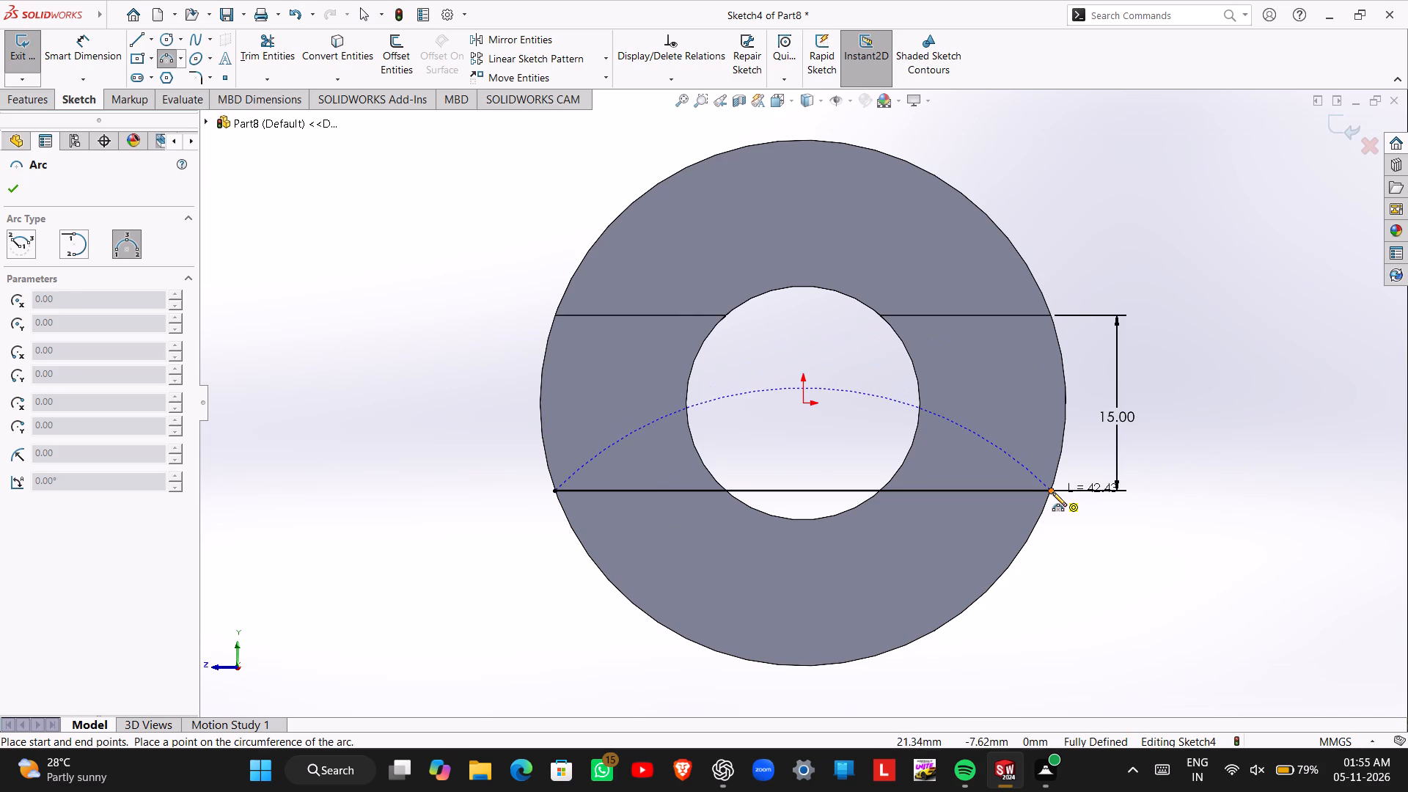
pyautogui.click(809, 666)
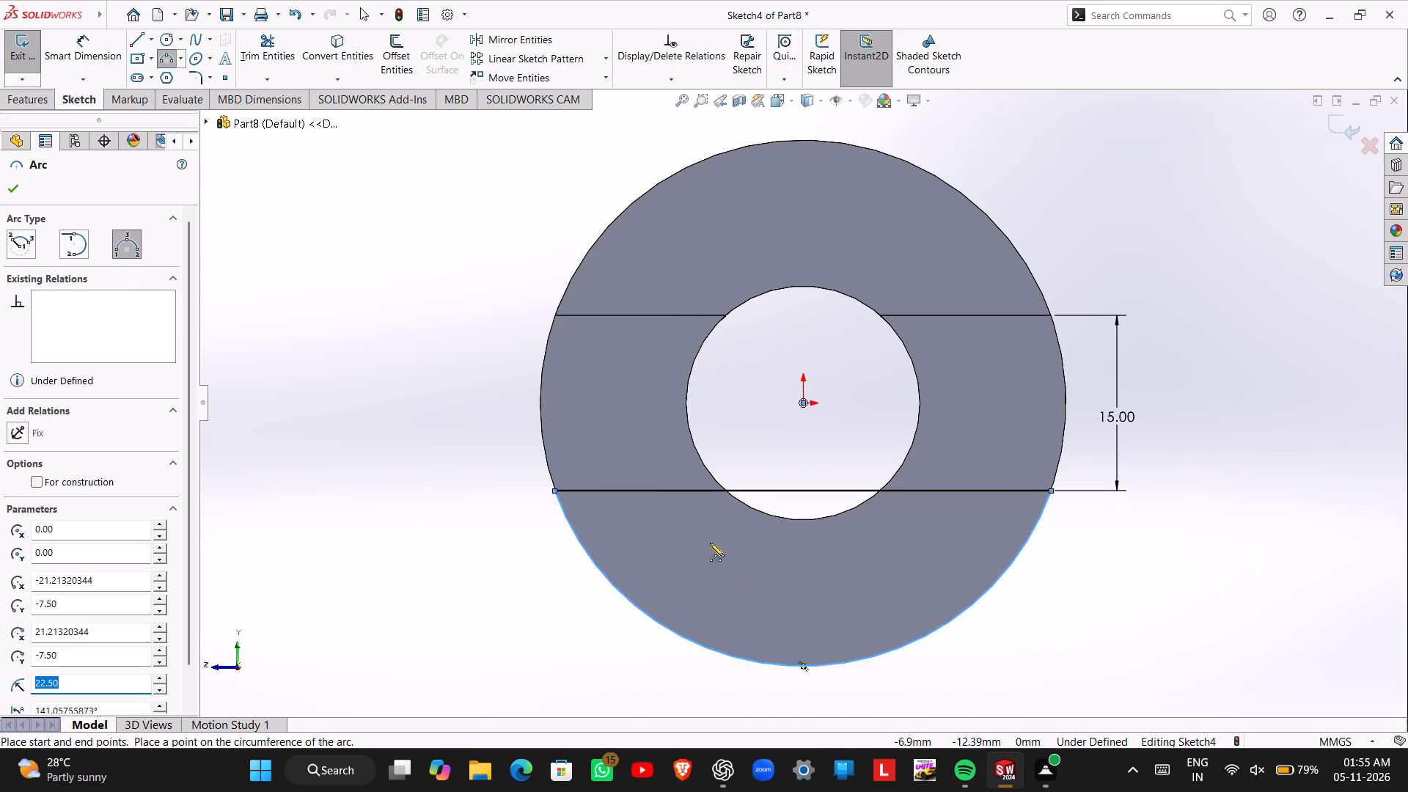
pyautogui.click(17, 183)
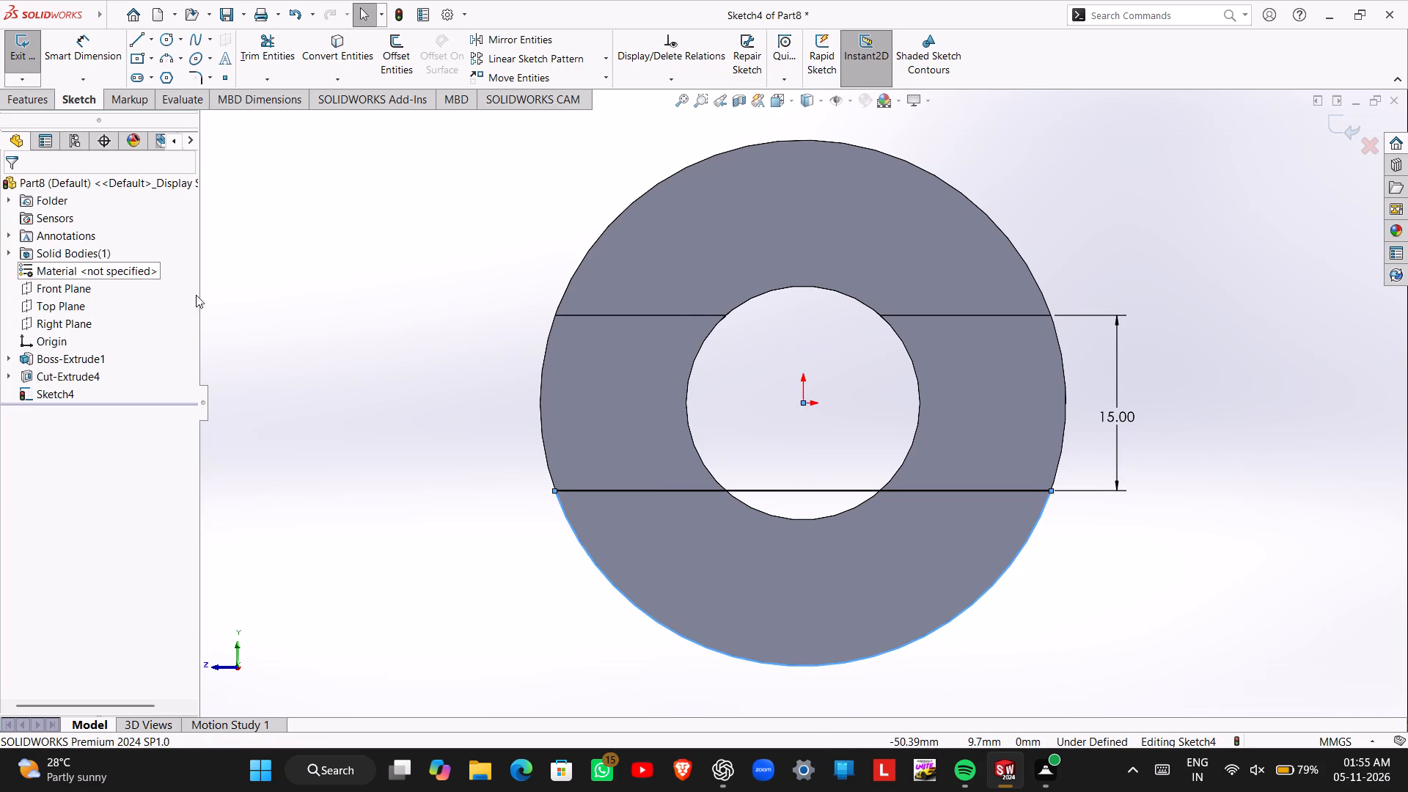
# Finish the sketch and make a Blind cut of the lower segment, 5 mm deep into the end face.
pyautogui.click(9, 52)
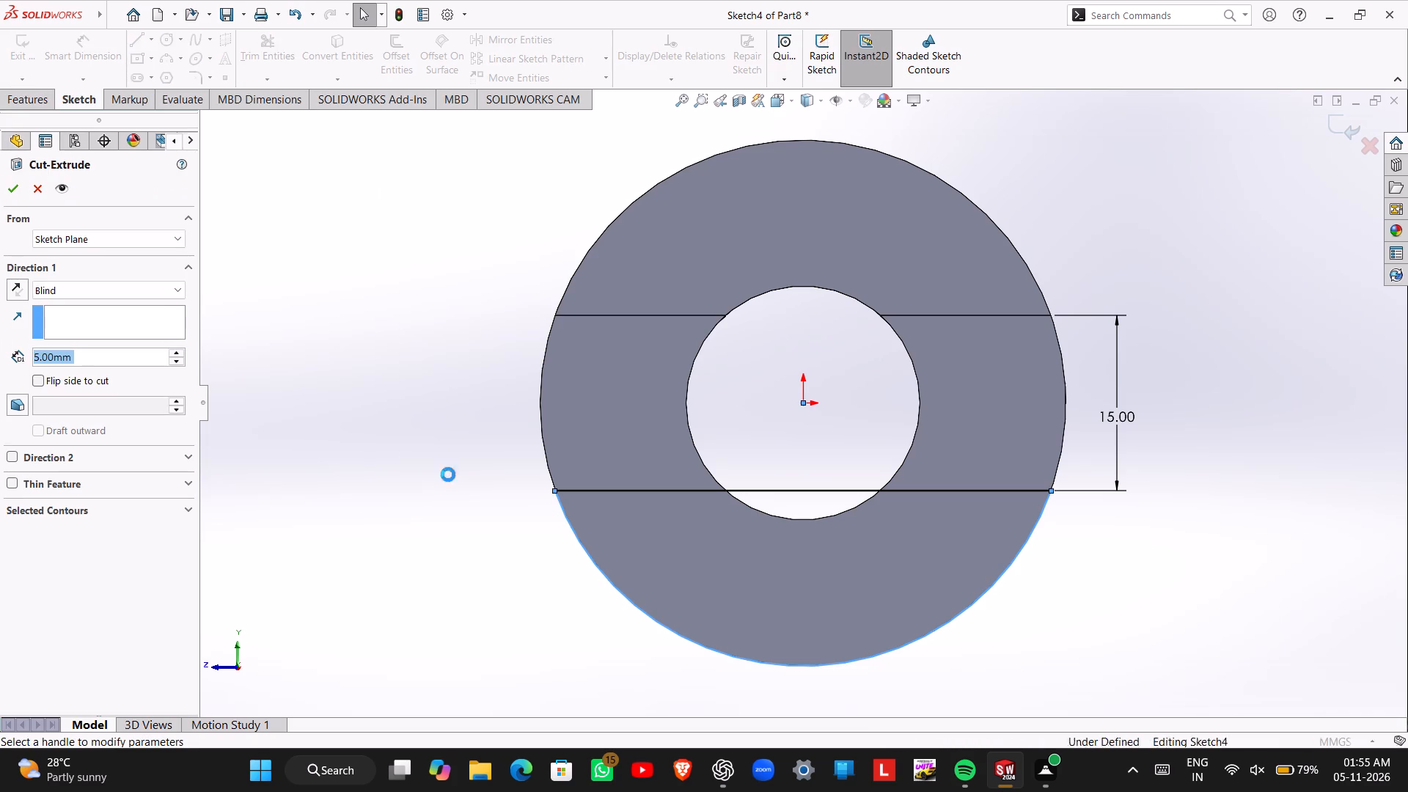
pyautogui.moveTo(440, 454); pyautogui.dragTo(502, 452, button='middle')
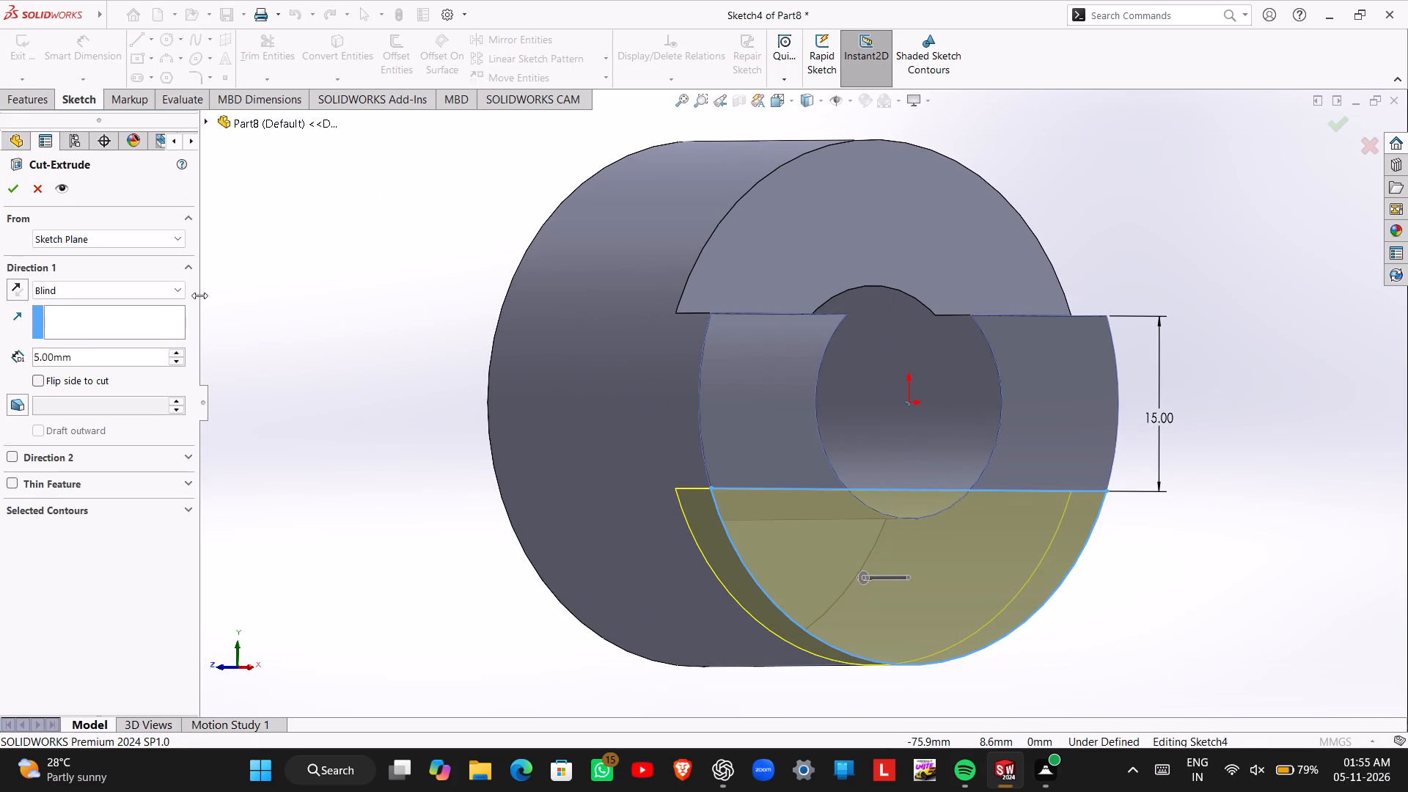
pyautogui.click(11, 191)
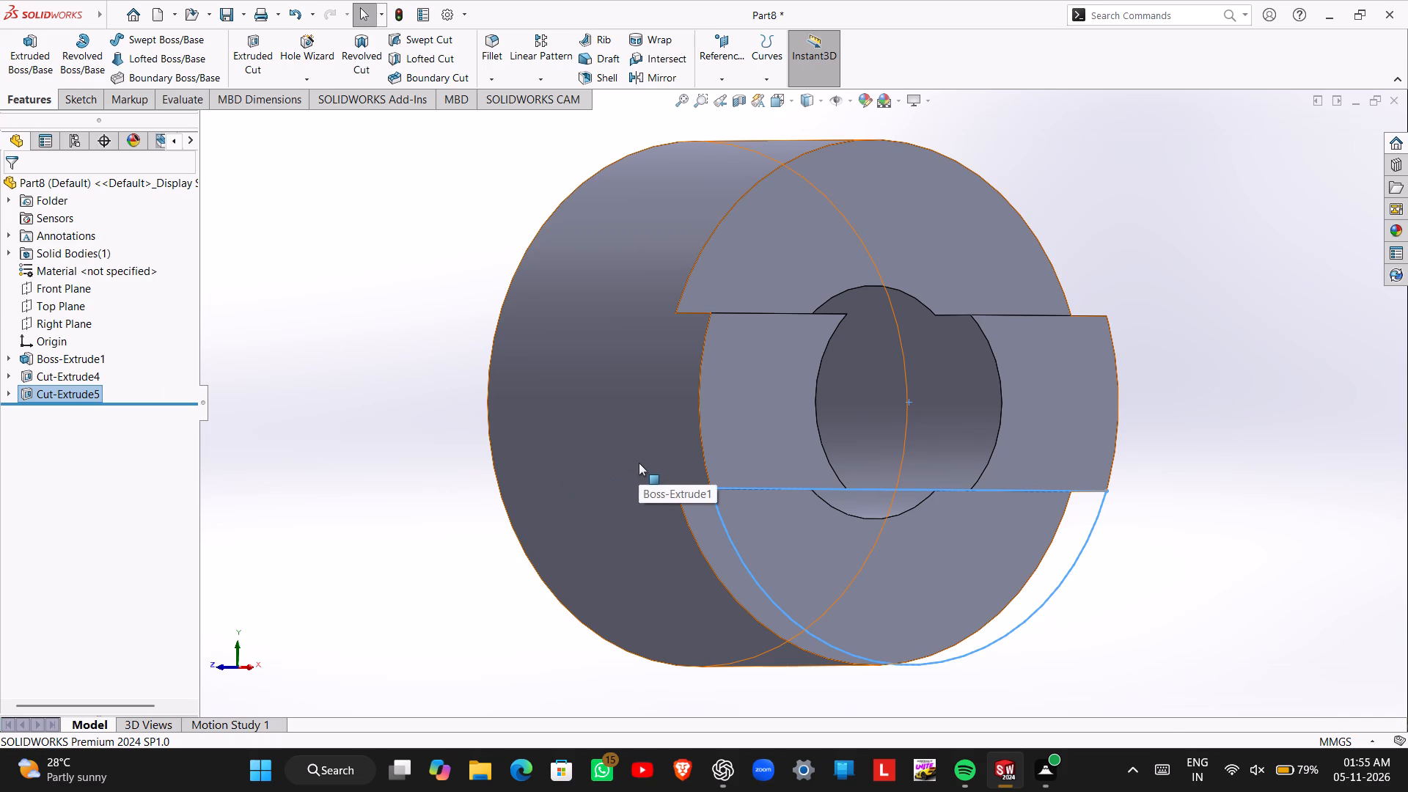
# Start a sketch on the Top Plane and draw a near-horizontal centerline about 54 mm long along the bore axis, past both ends.
pyautogui.moveTo(639, 463); pyautogui.dragTo(660, 531, button='middle')
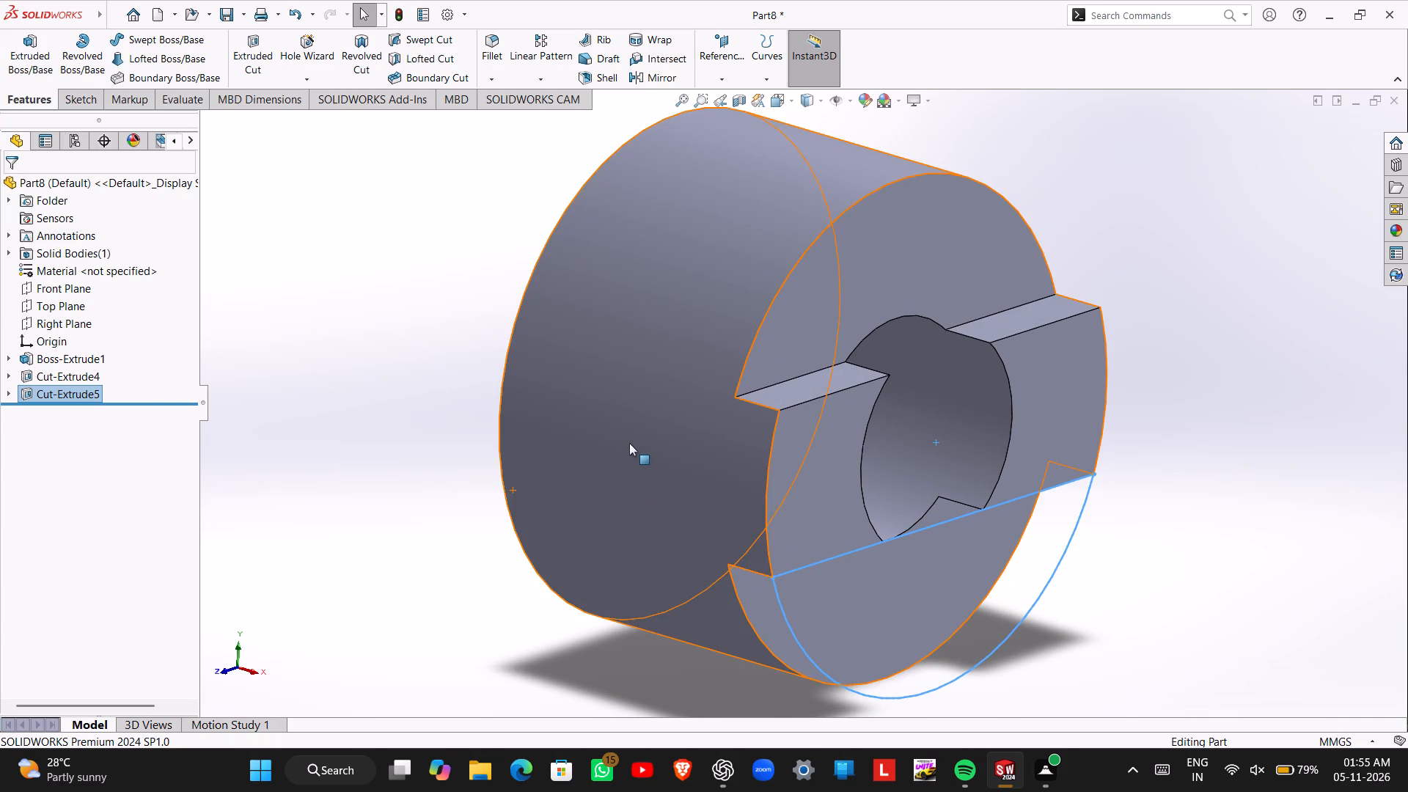
pyautogui.rightClick(54, 307)
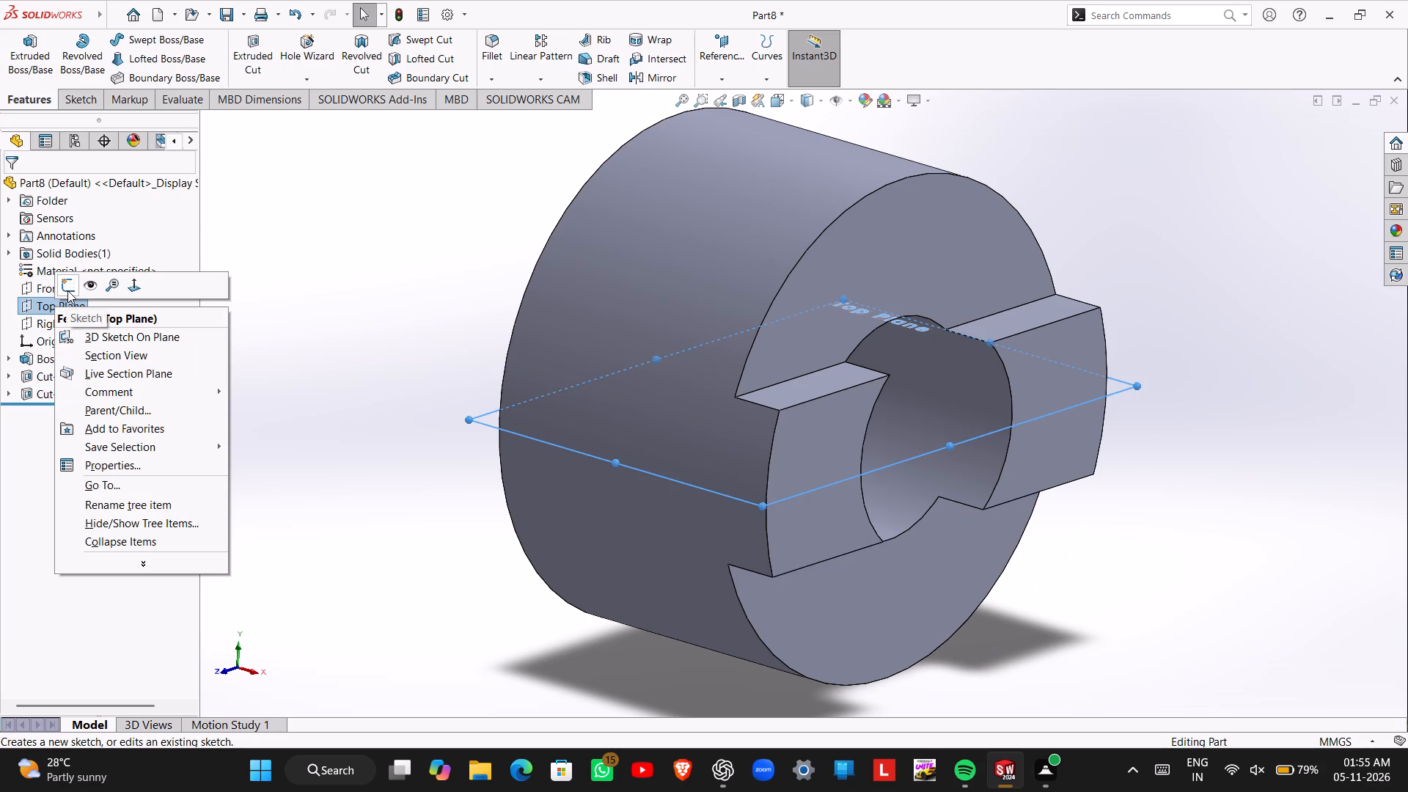
pyautogui.click(67, 290)
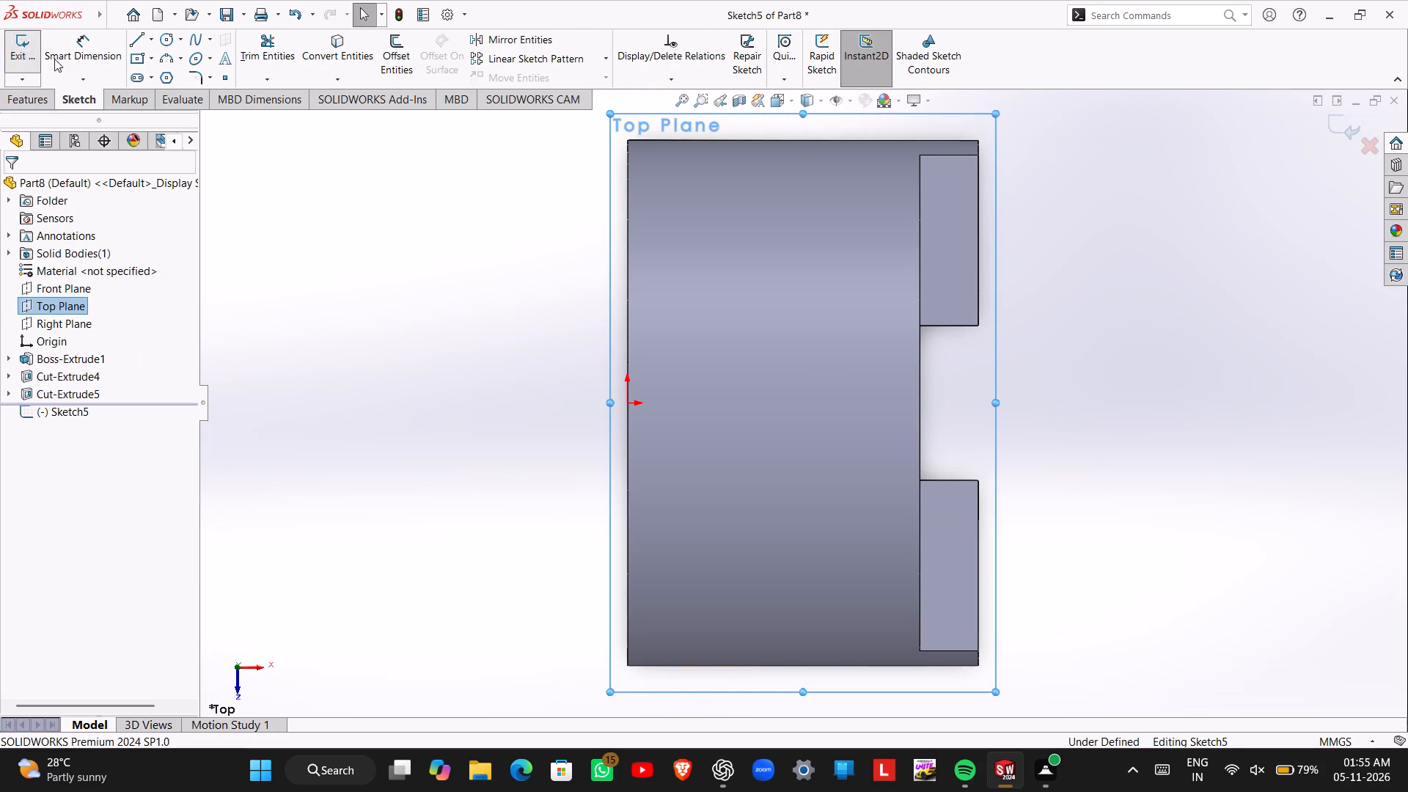
pyautogui.click(154, 40)
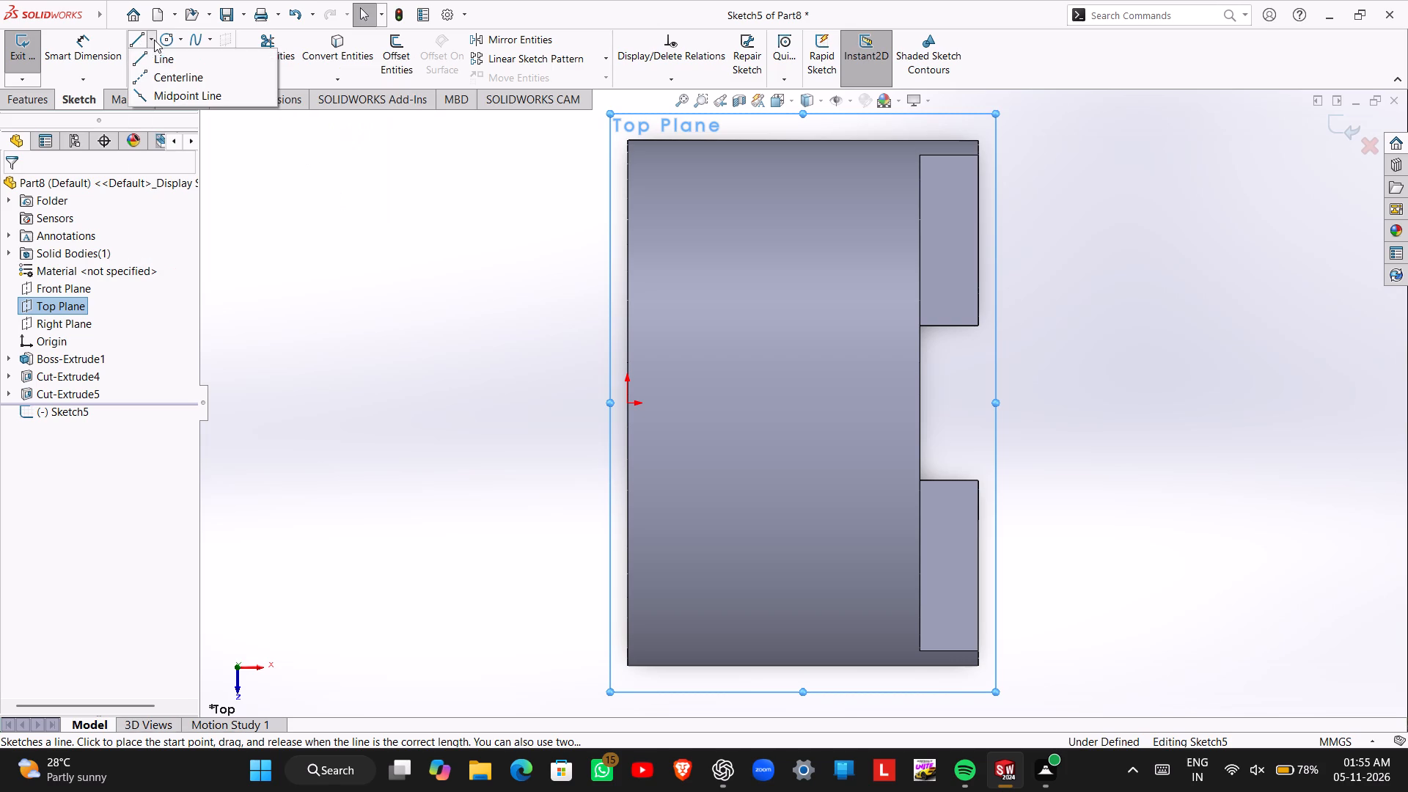
pyautogui.click(158, 76)
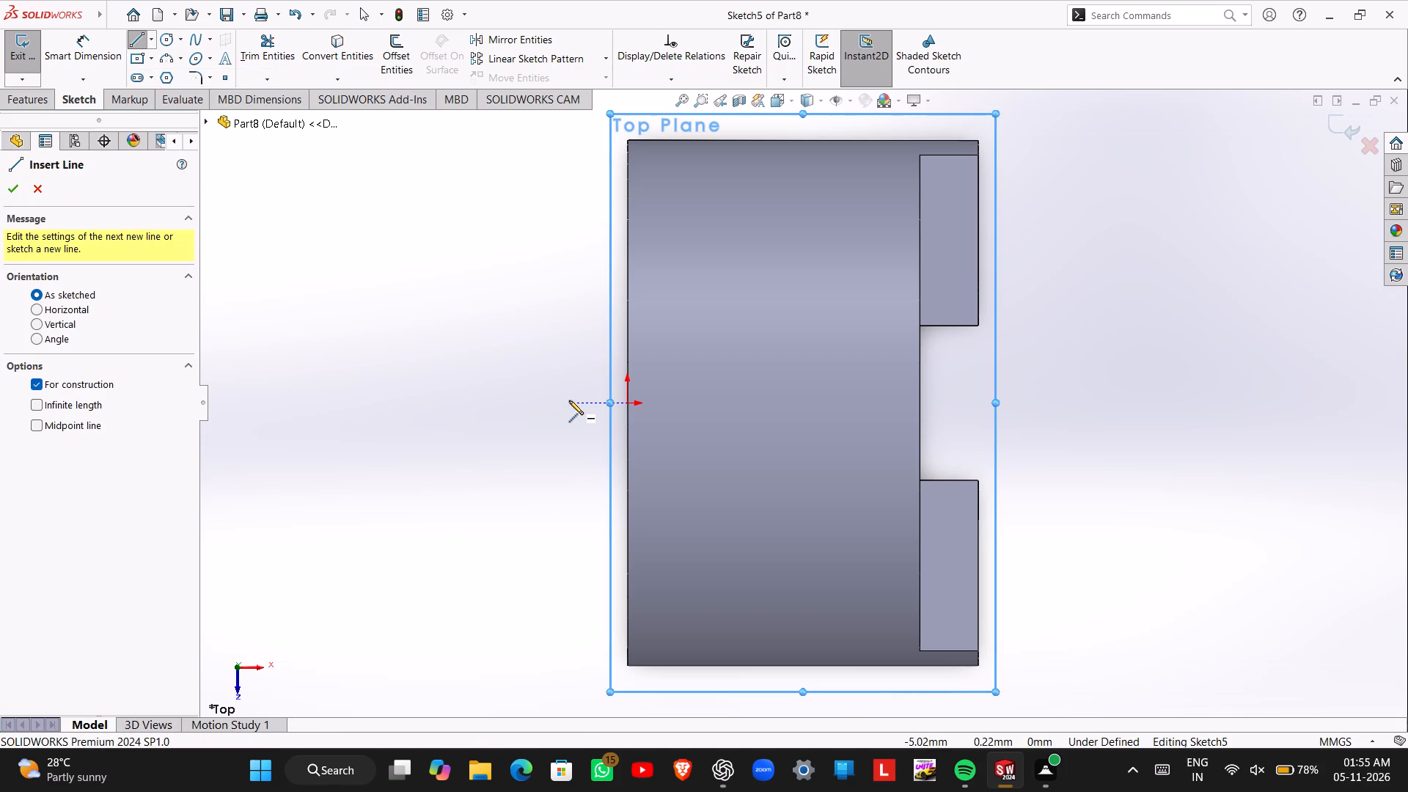
pyautogui.click(569, 400)
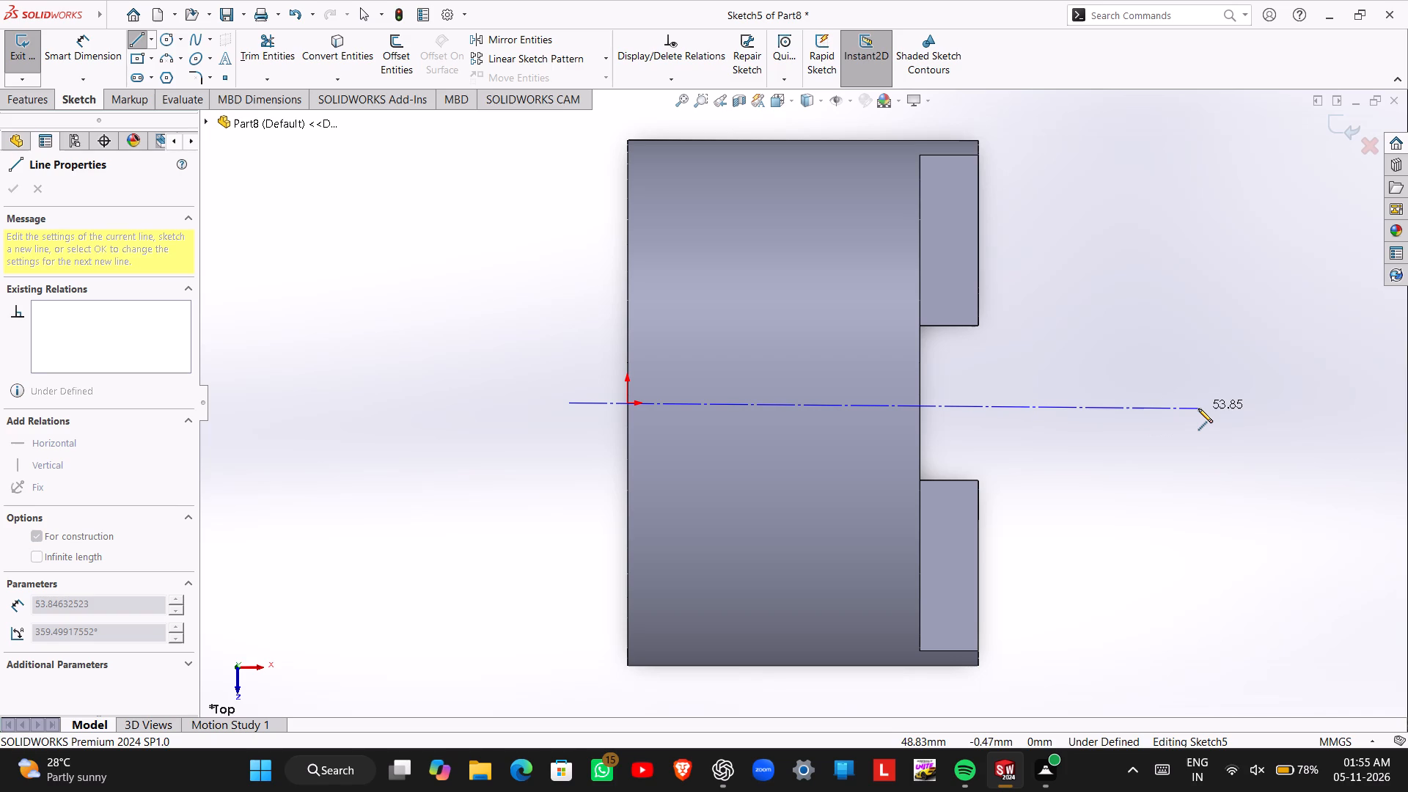
pyautogui.click(1198, 408)
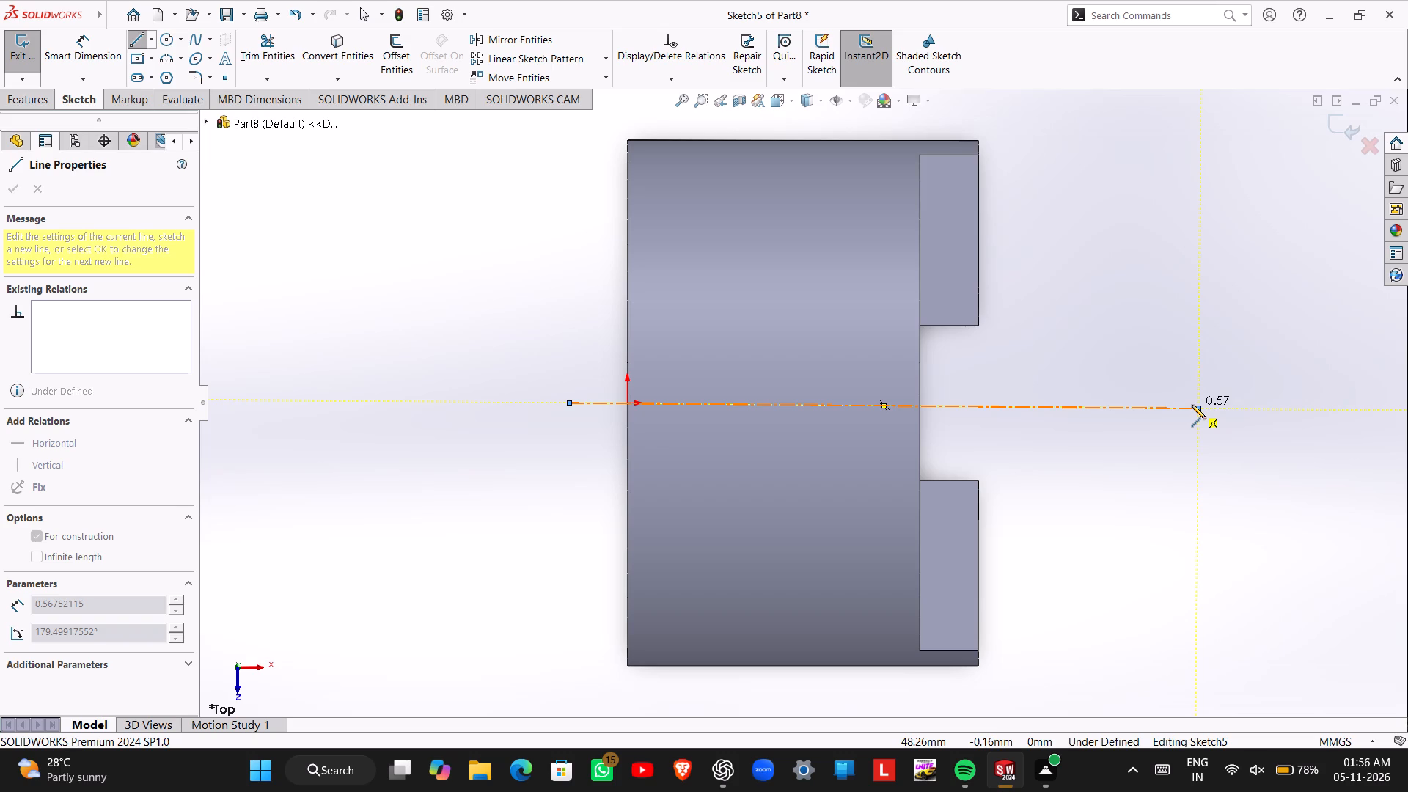
pyautogui.press('Escape')
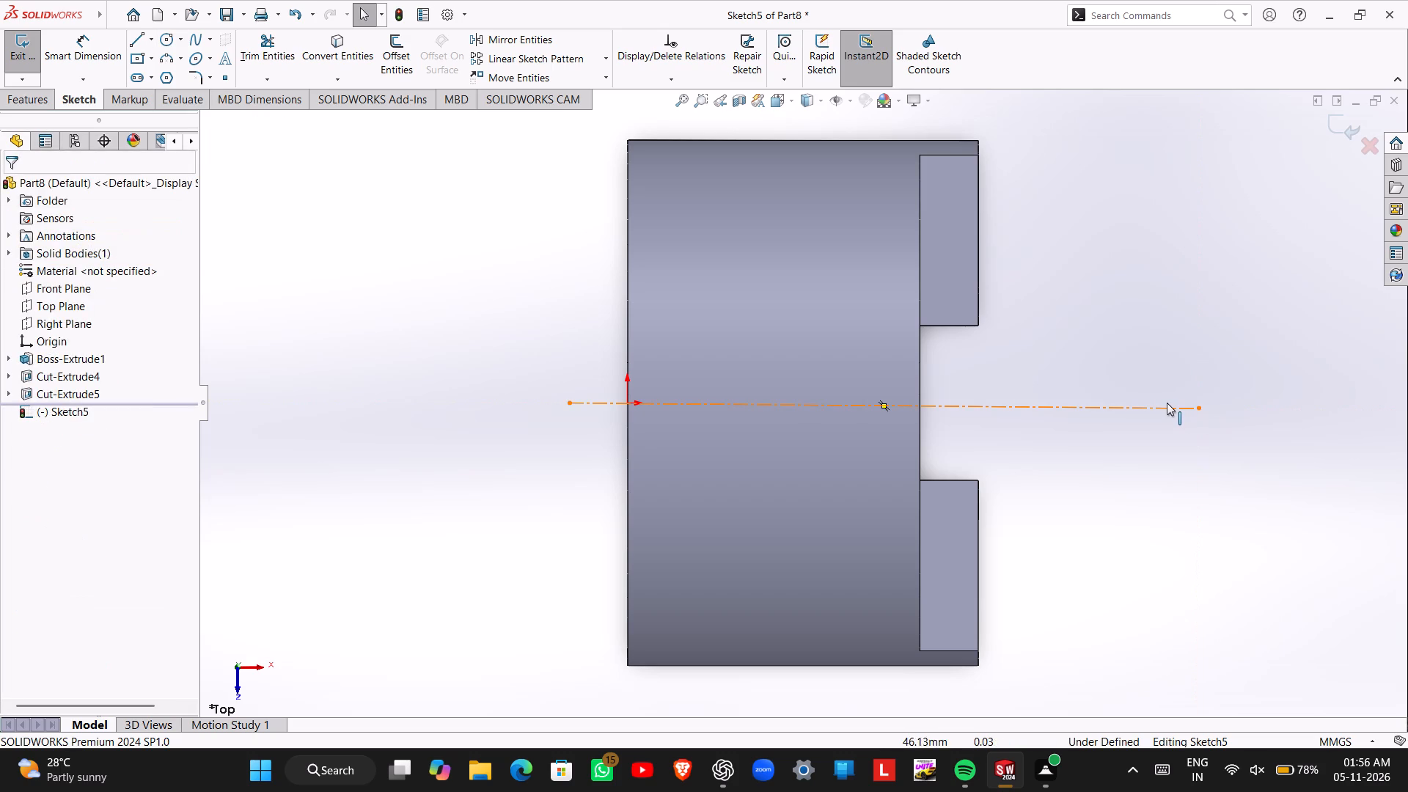
pyautogui.press('Escape')
# Examine the centerline's position relative to the bore and the Right Plane from several angles.
pyautogui.moveTo(1165, 404); pyautogui.dragTo(1071, 437, button='middle')
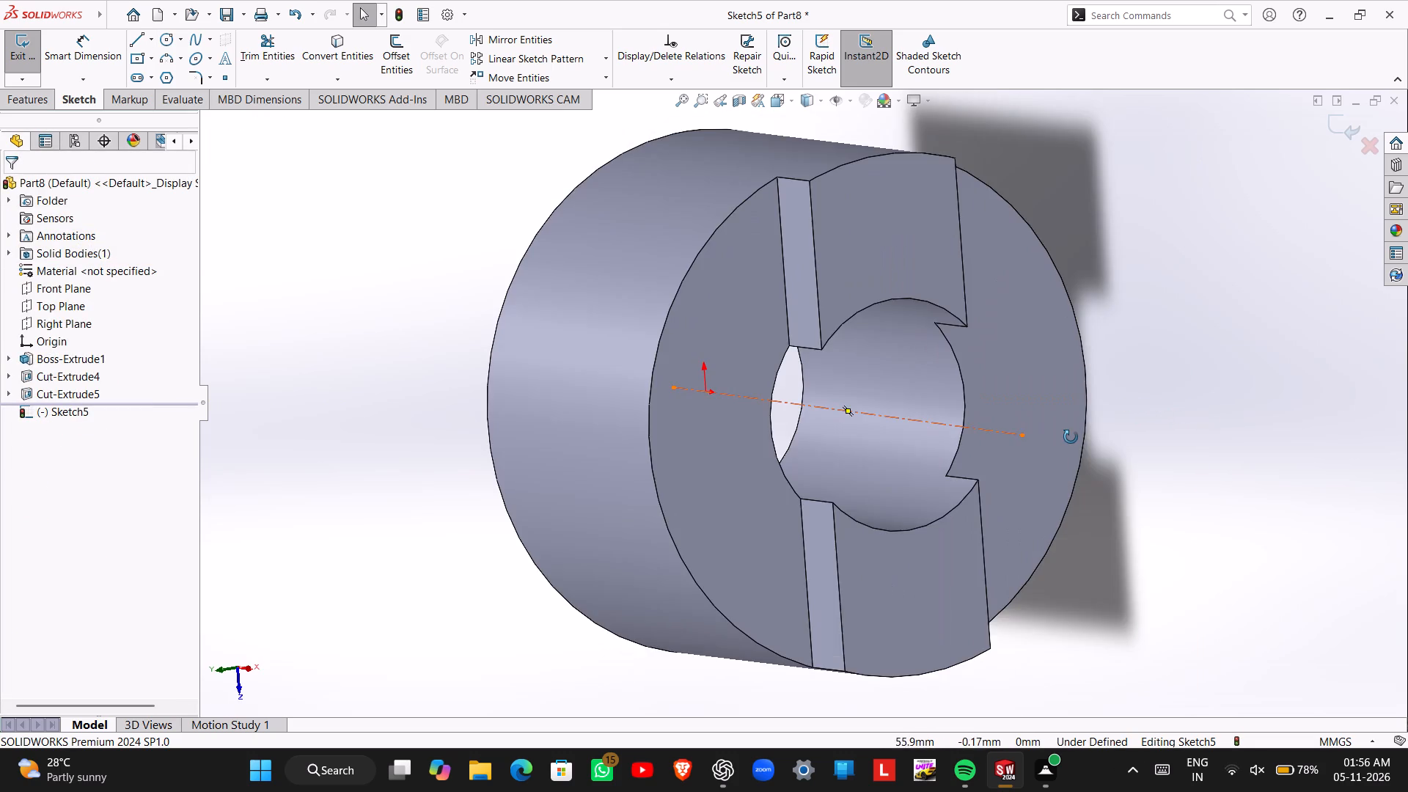
pyautogui.moveTo(1071, 437); pyautogui.dragTo(1024, 403, button='middle')
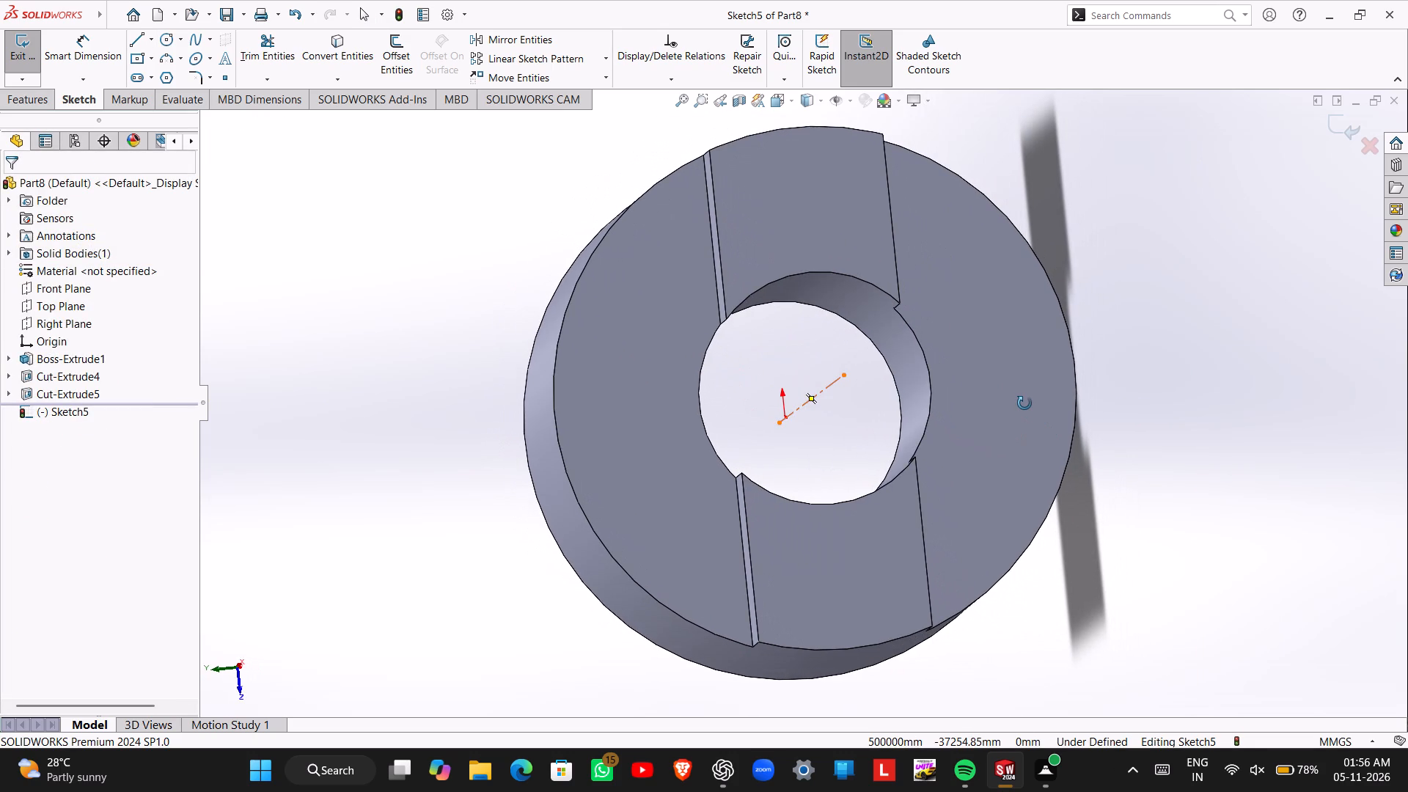
pyautogui.moveTo(1024, 403); pyautogui.dragTo(1025, 403, button='middle')
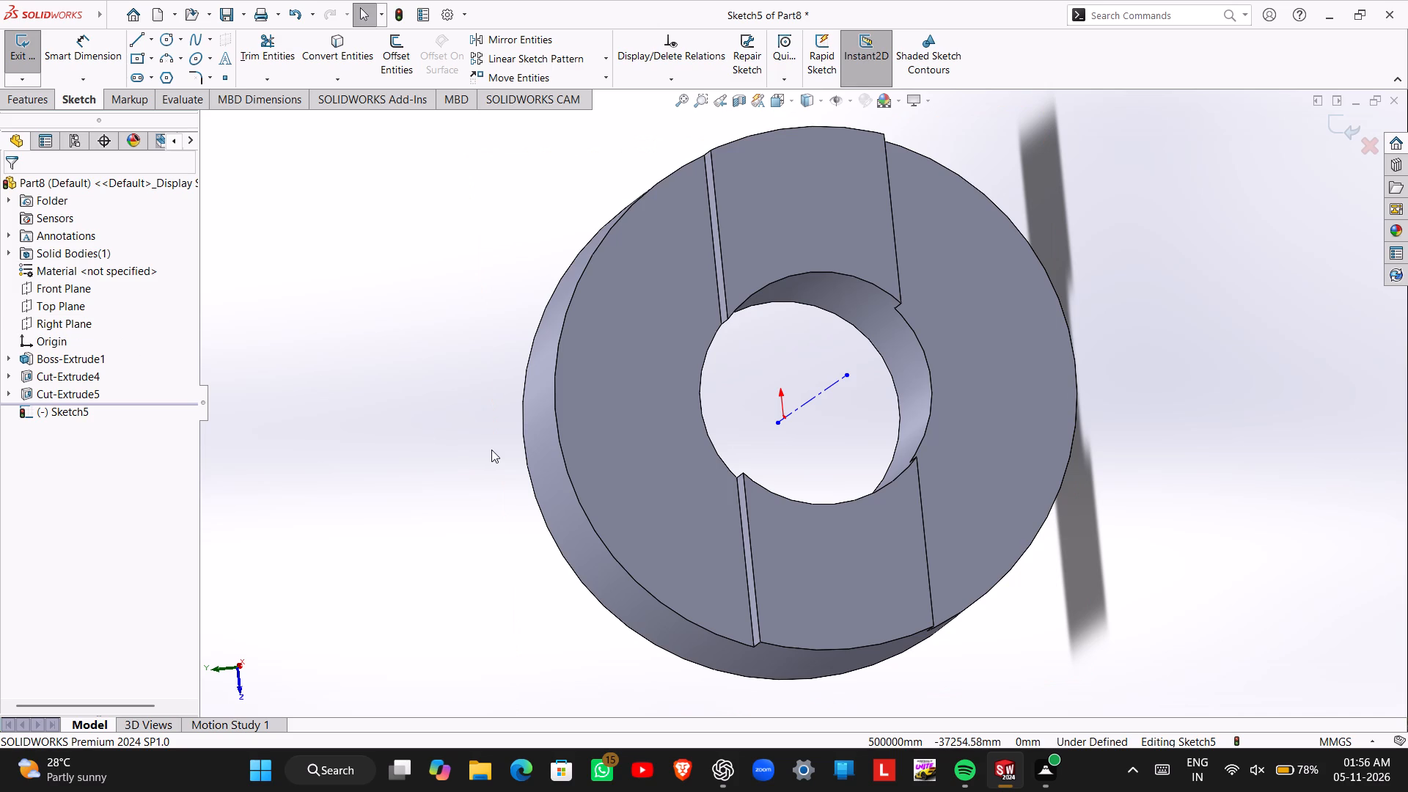
pyautogui.scroll(2, 495, 450)
pyautogui.moveTo(499, 449); pyautogui.dragTo(579, 474, button='middle')
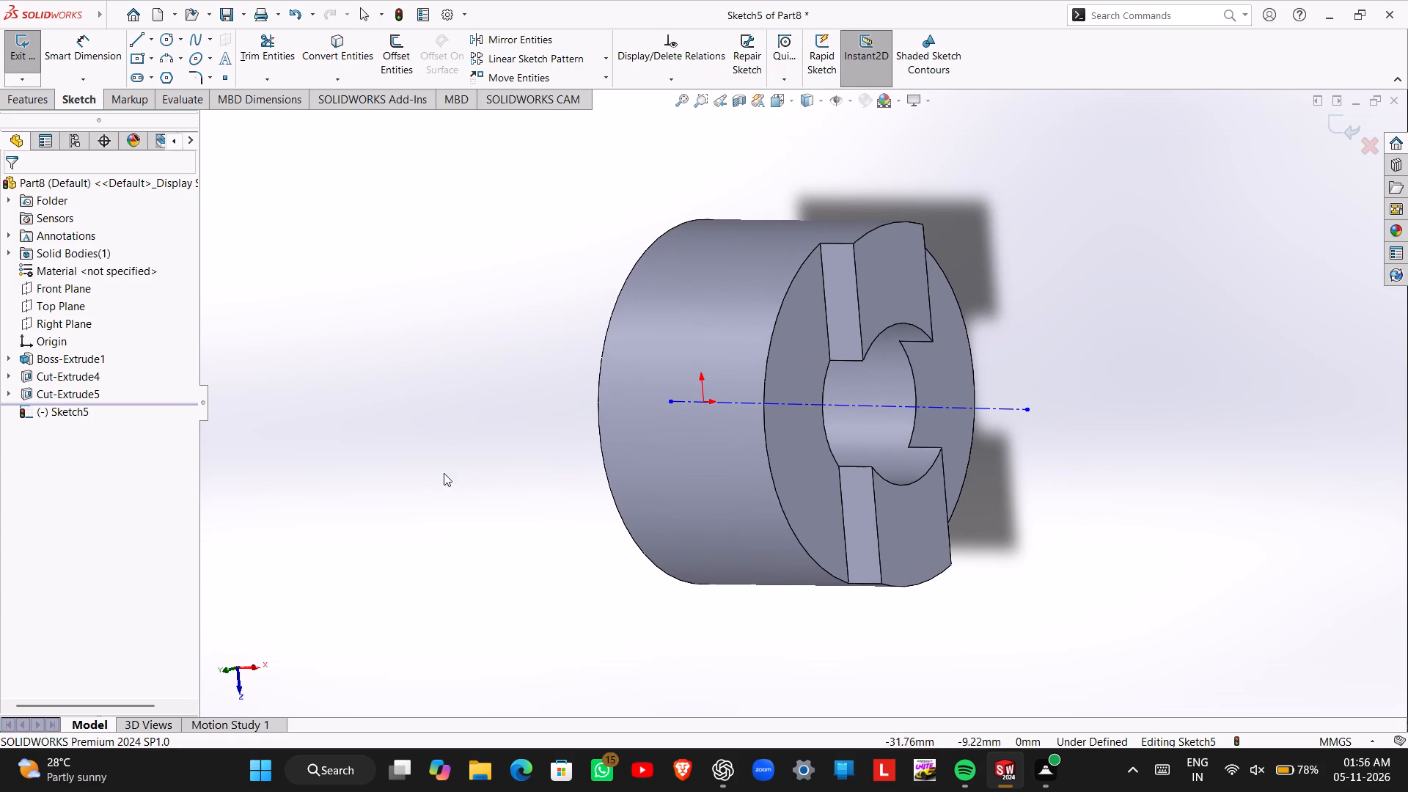
pyautogui.click(56, 319)
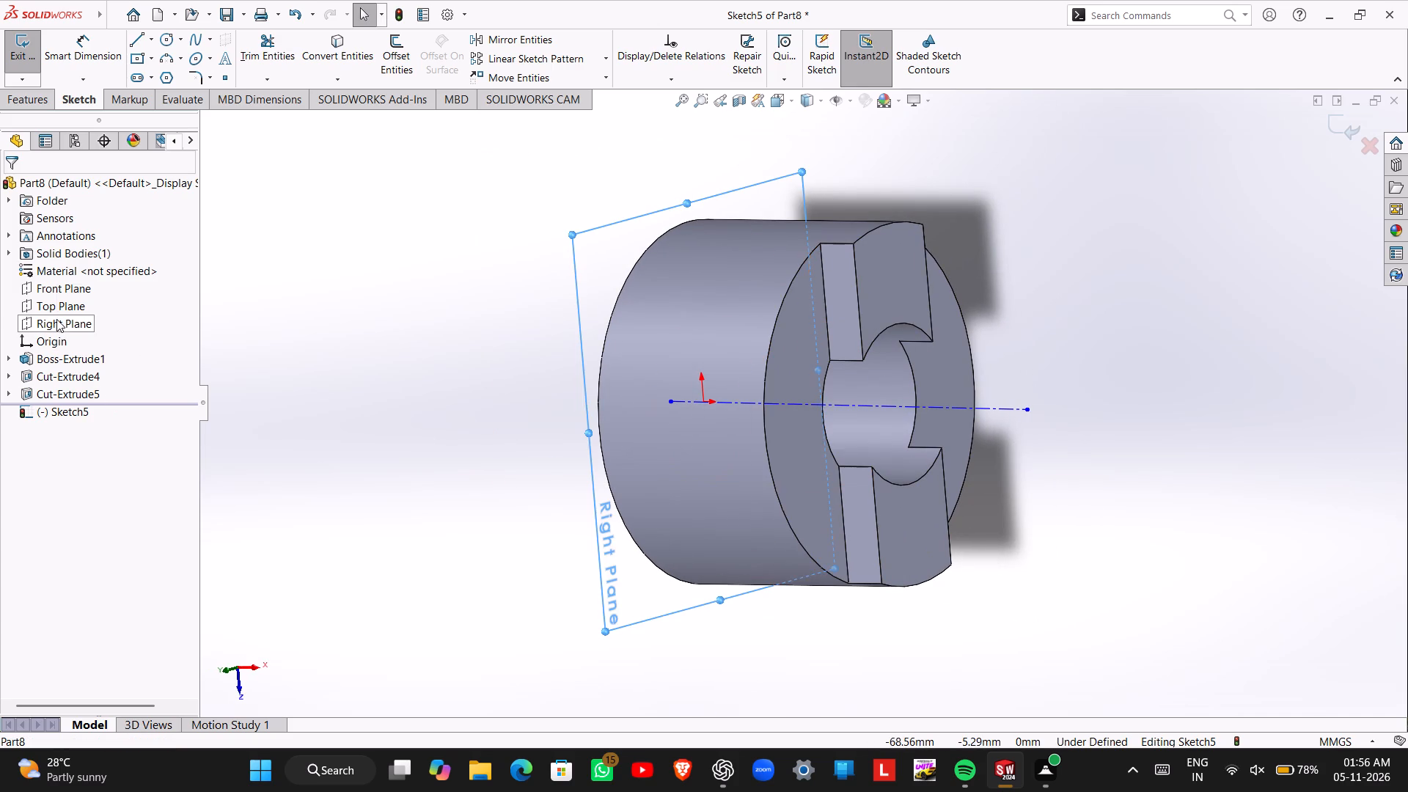
pyautogui.moveTo(779, 410); pyautogui.dragTo(632, 457, button='middle')
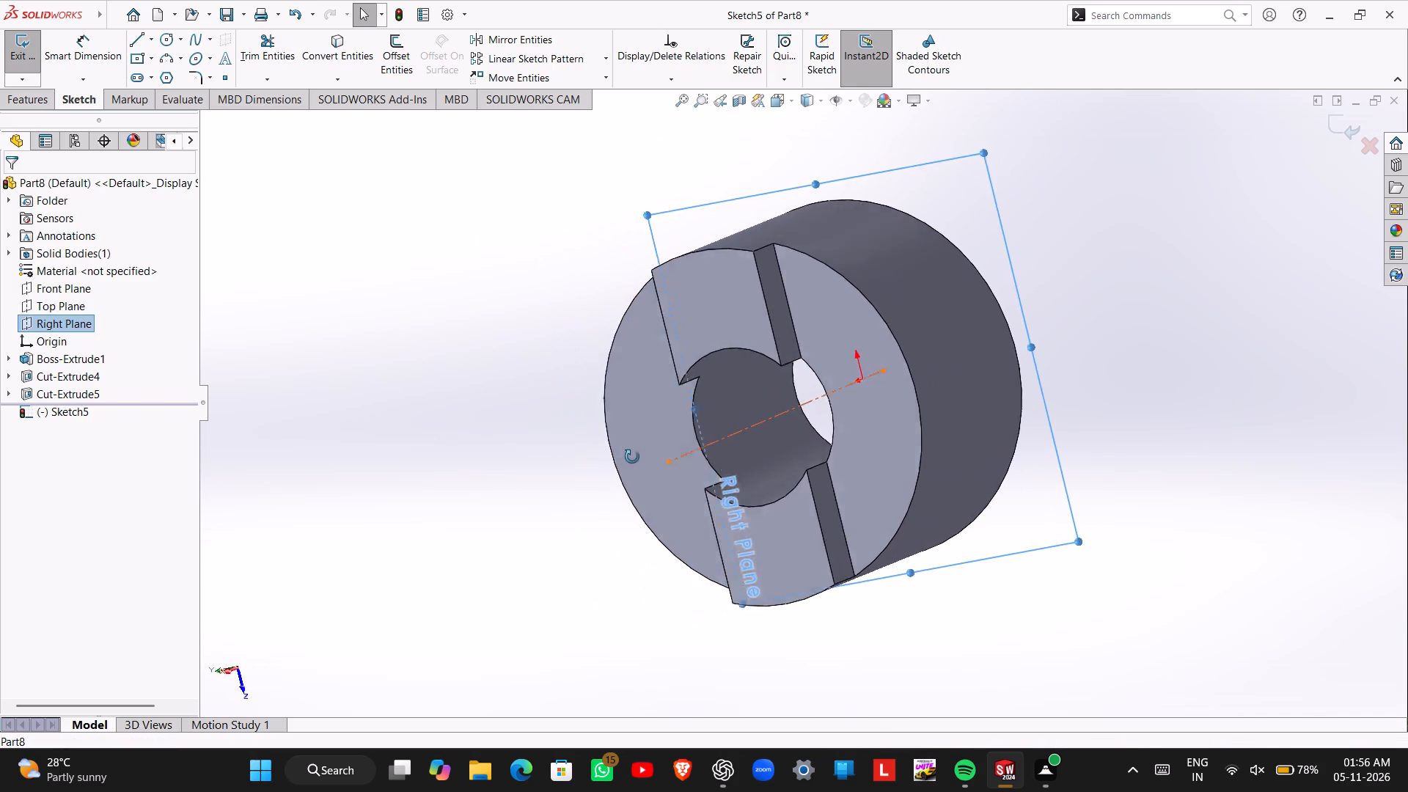
pyautogui.moveTo(632, 457); pyautogui.dragTo(593, 479, button='middle')
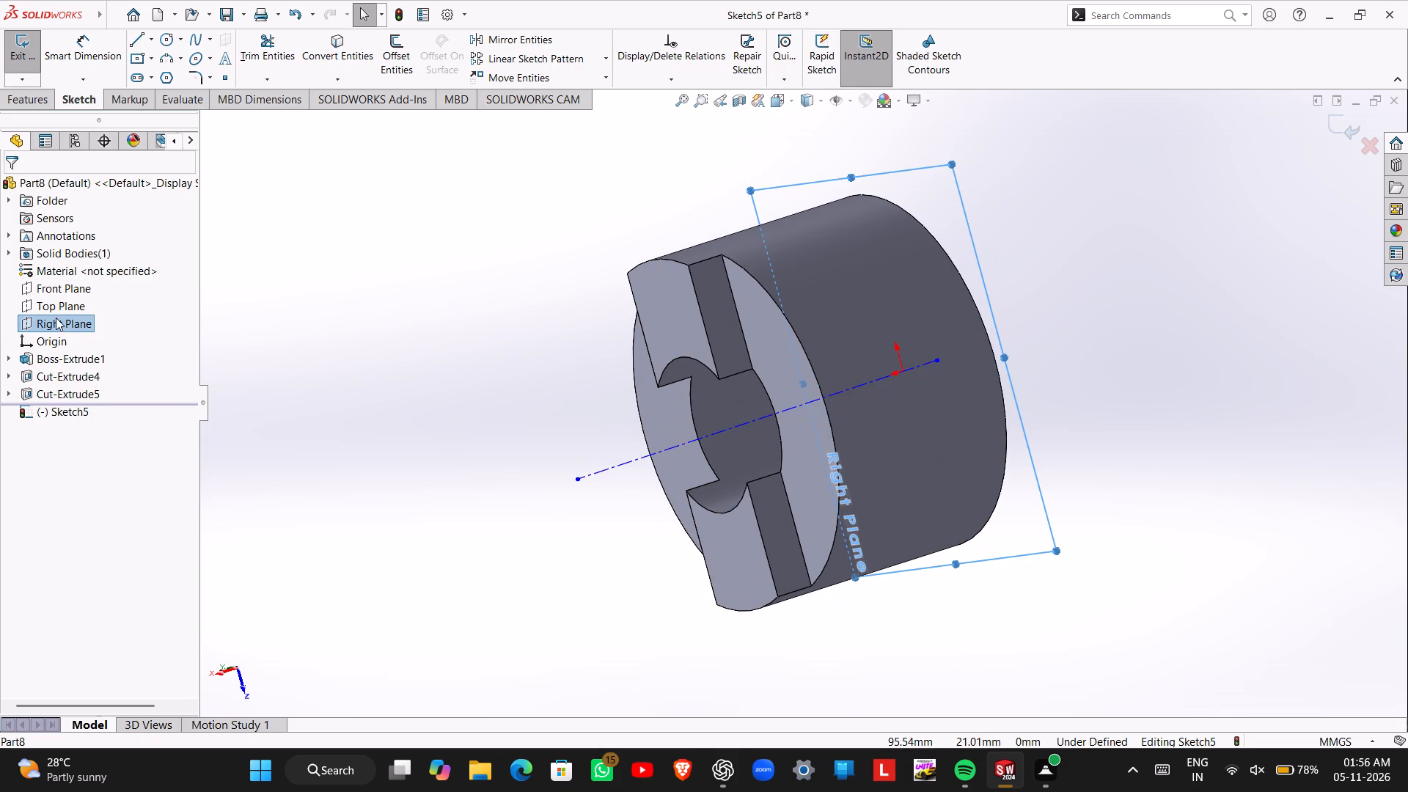
# Undo the centerline and its Top Plane sketch, keeping both segment cuts in the model.
pyautogui.hotkey('ctrl', 'z')
pyautogui.hotkey('ctrl', 'z')
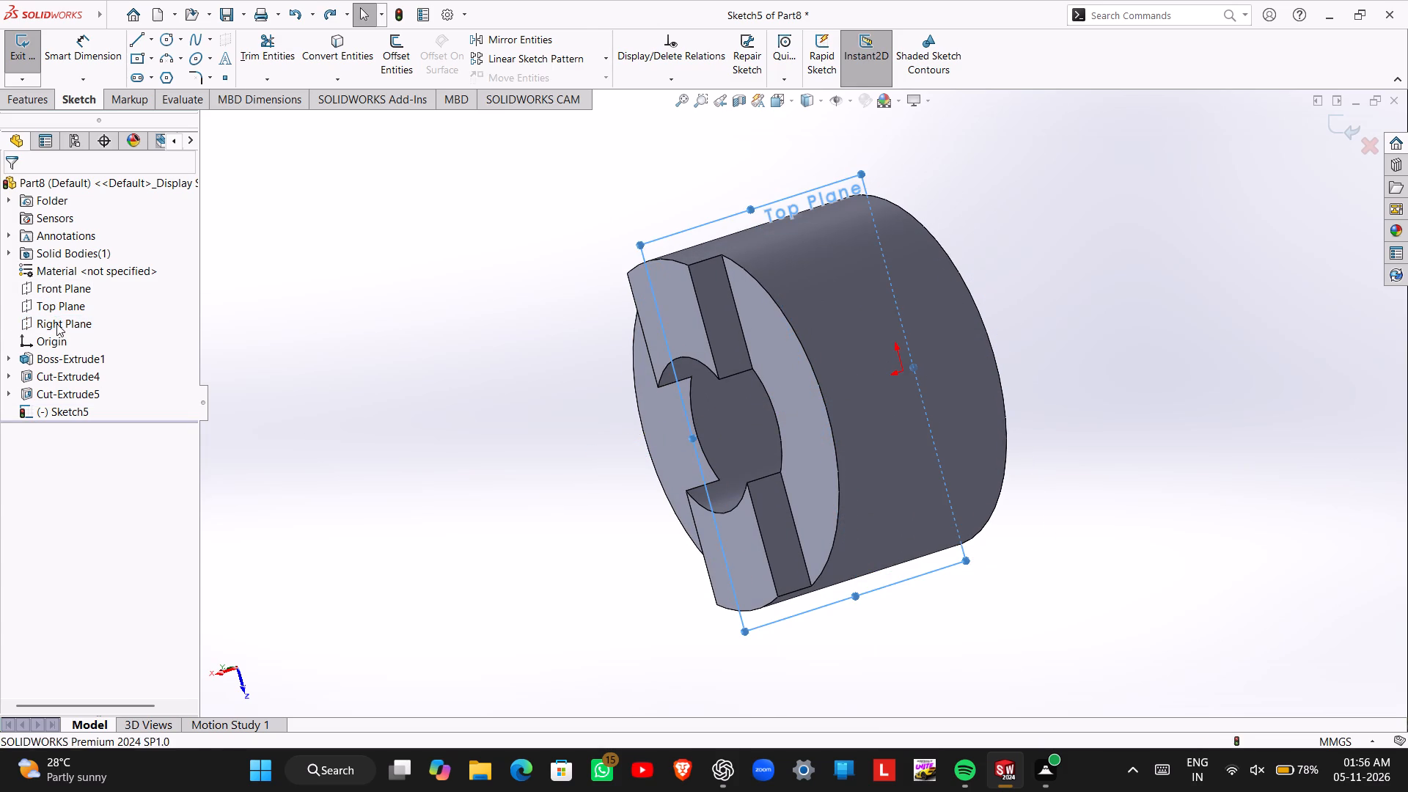
pyautogui.hotkey('ctrl', 'z')
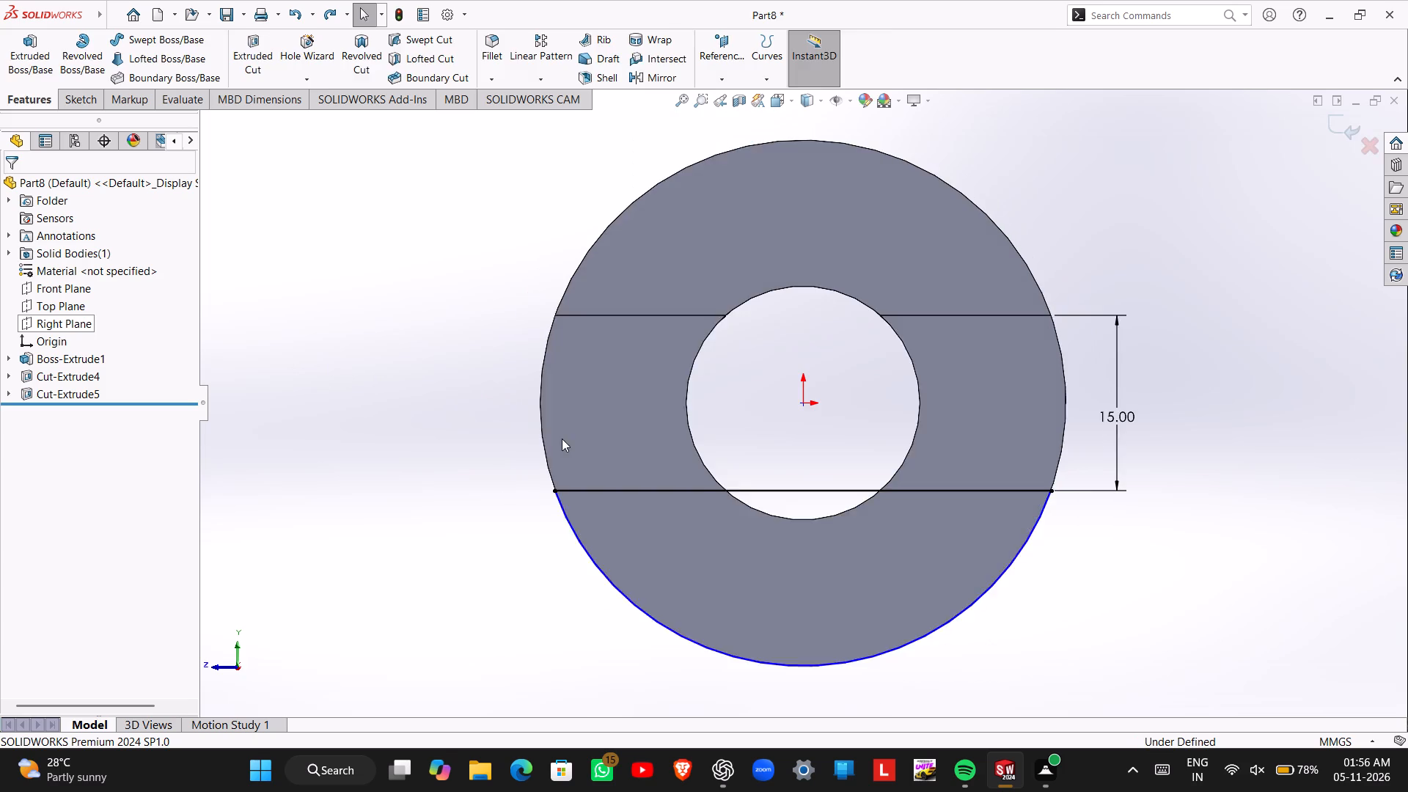
pyautogui.scroll(1, 562, 442)
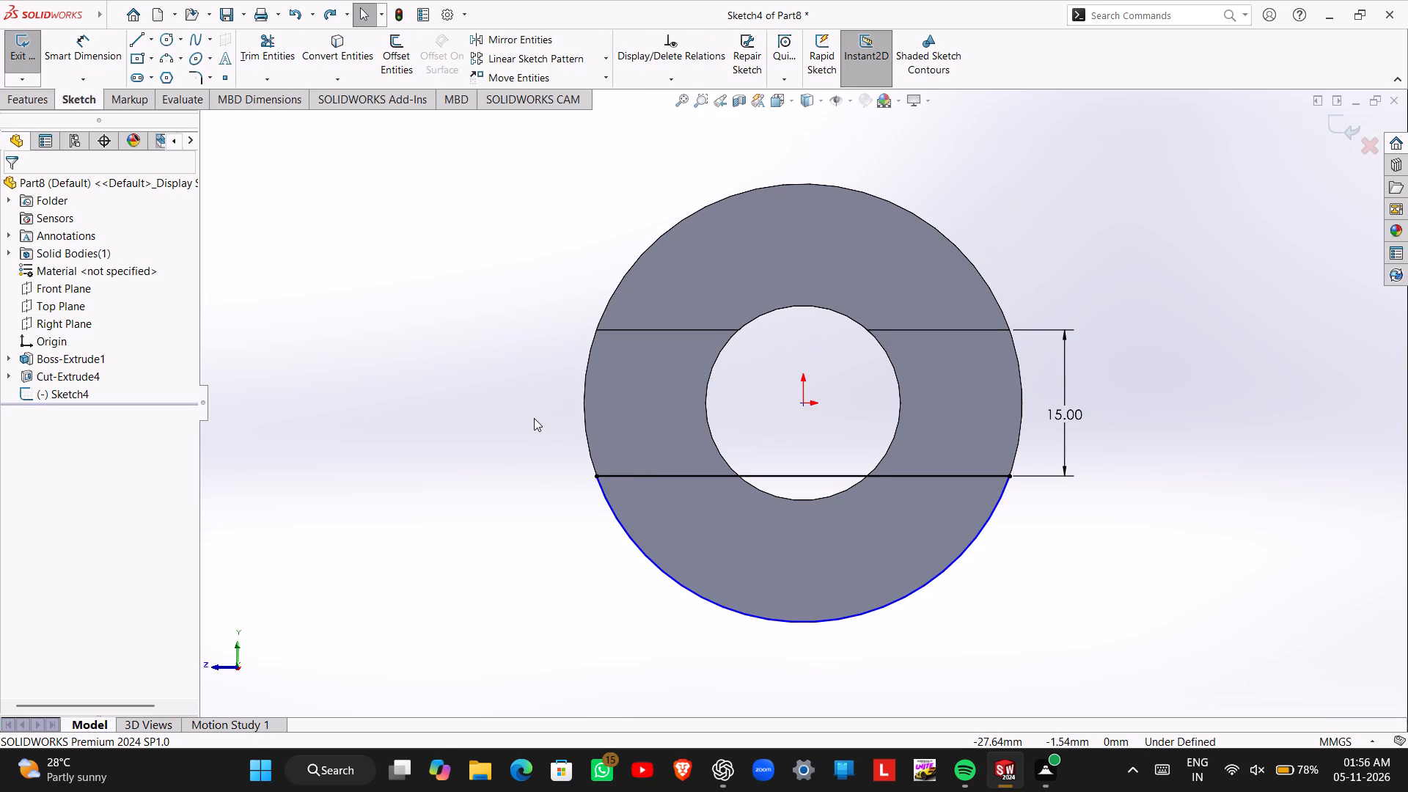
pyautogui.hotkey('ctrl', 'y')
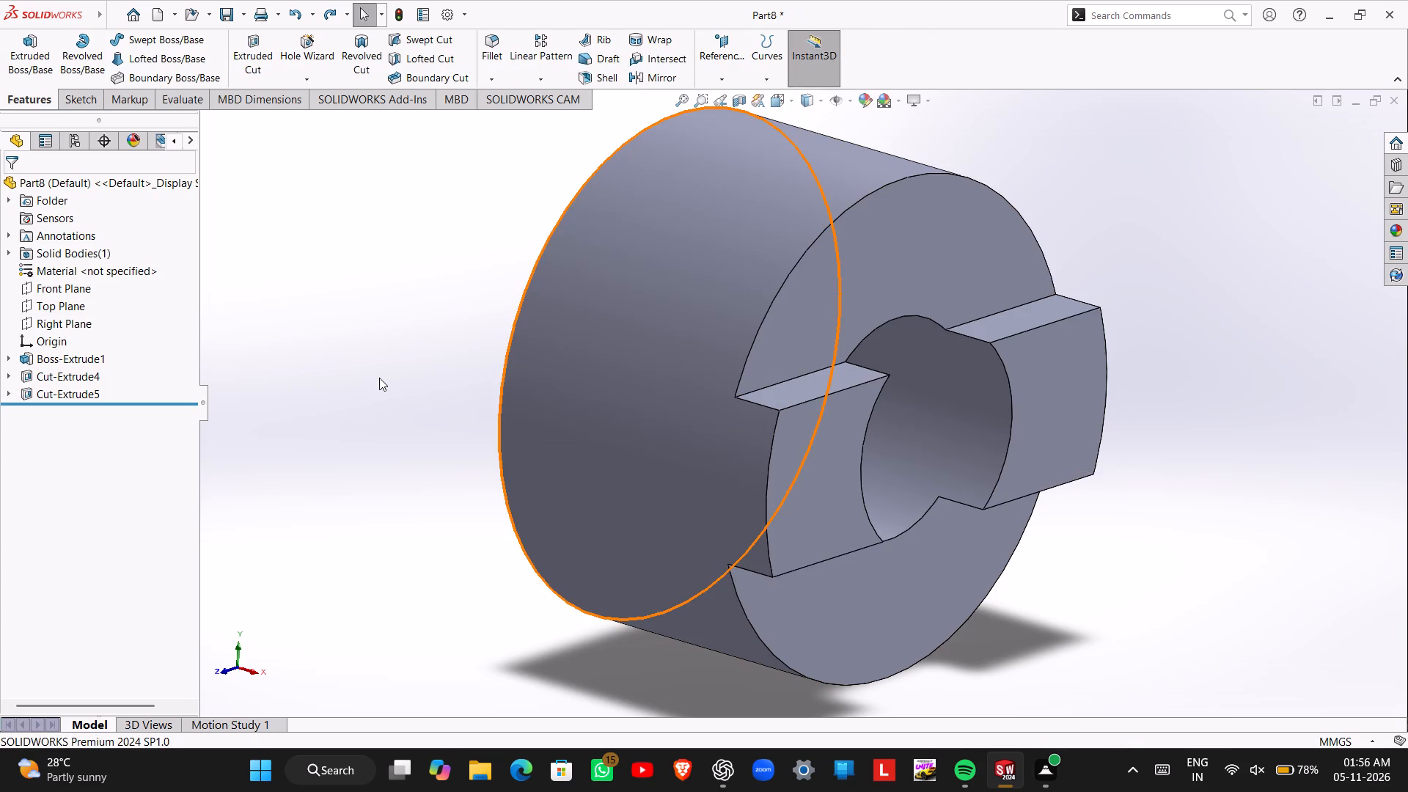
# Start a sketch on the Front Plane and draw a horizontal centerline about 51 mm long through the origin, past both ends.
pyautogui.click(56, 296)
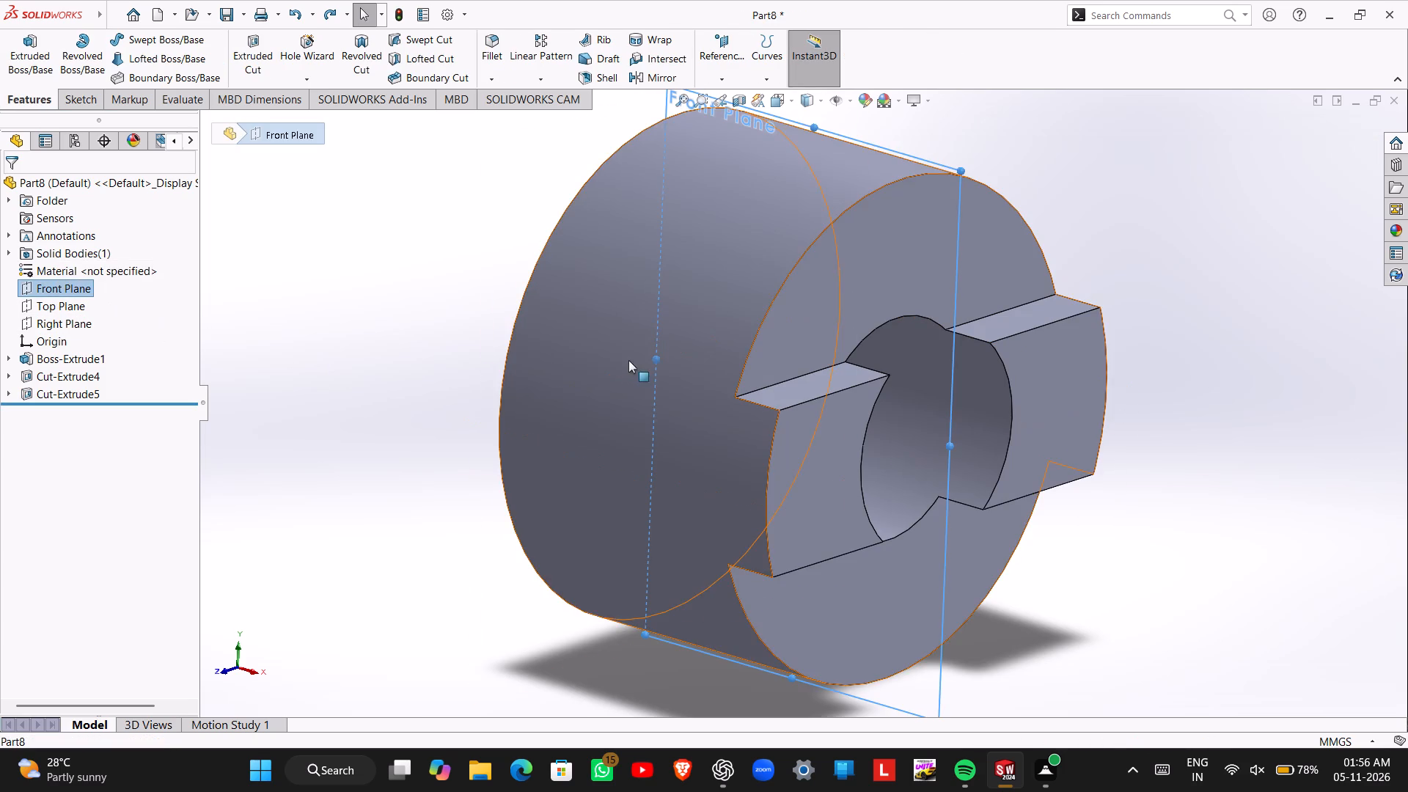
pyautogui.scroll(1, 686, 371)
pyautogui.moveTo(687, 371); pyautogui.dragTo(642, 373, button='middle')
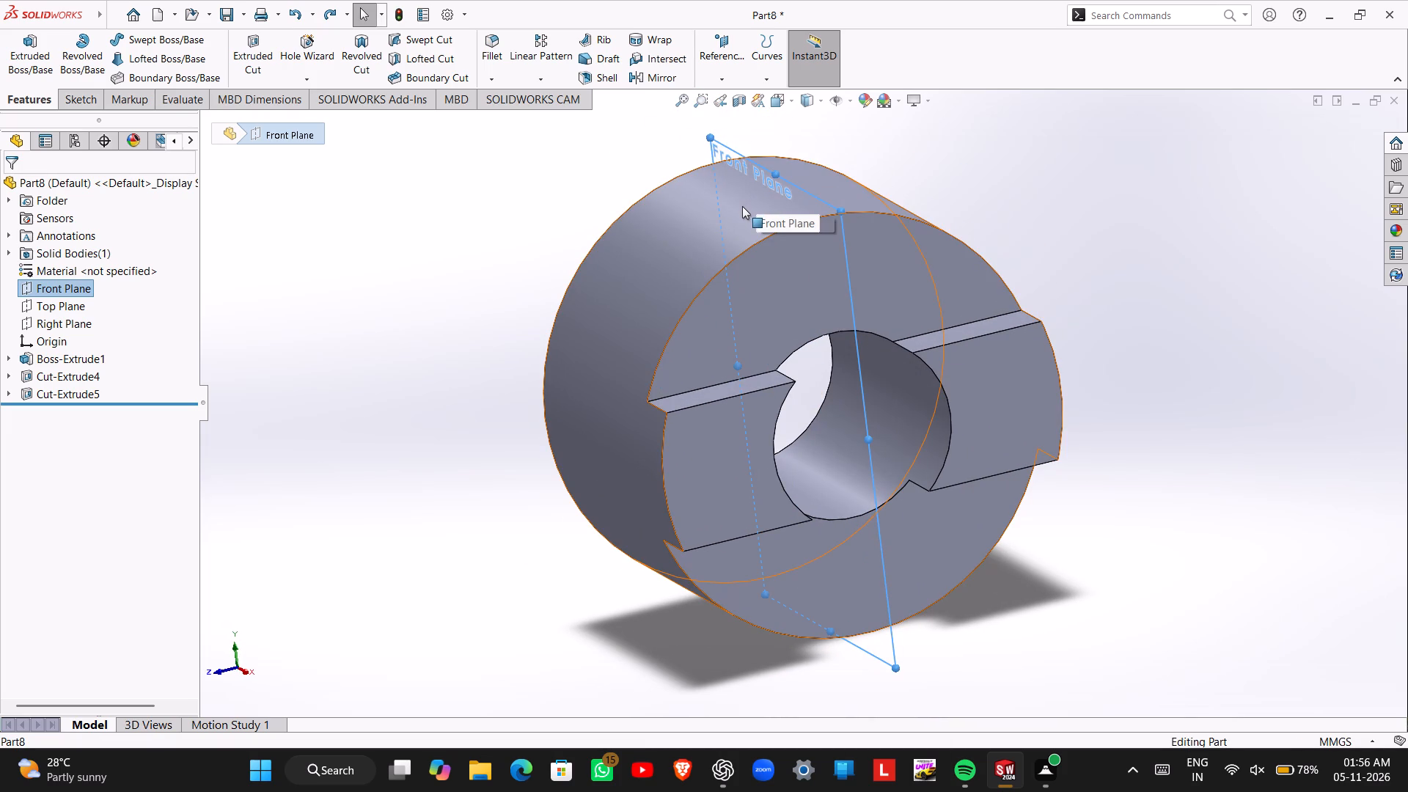
pyautogui.rightClick(37, 290)
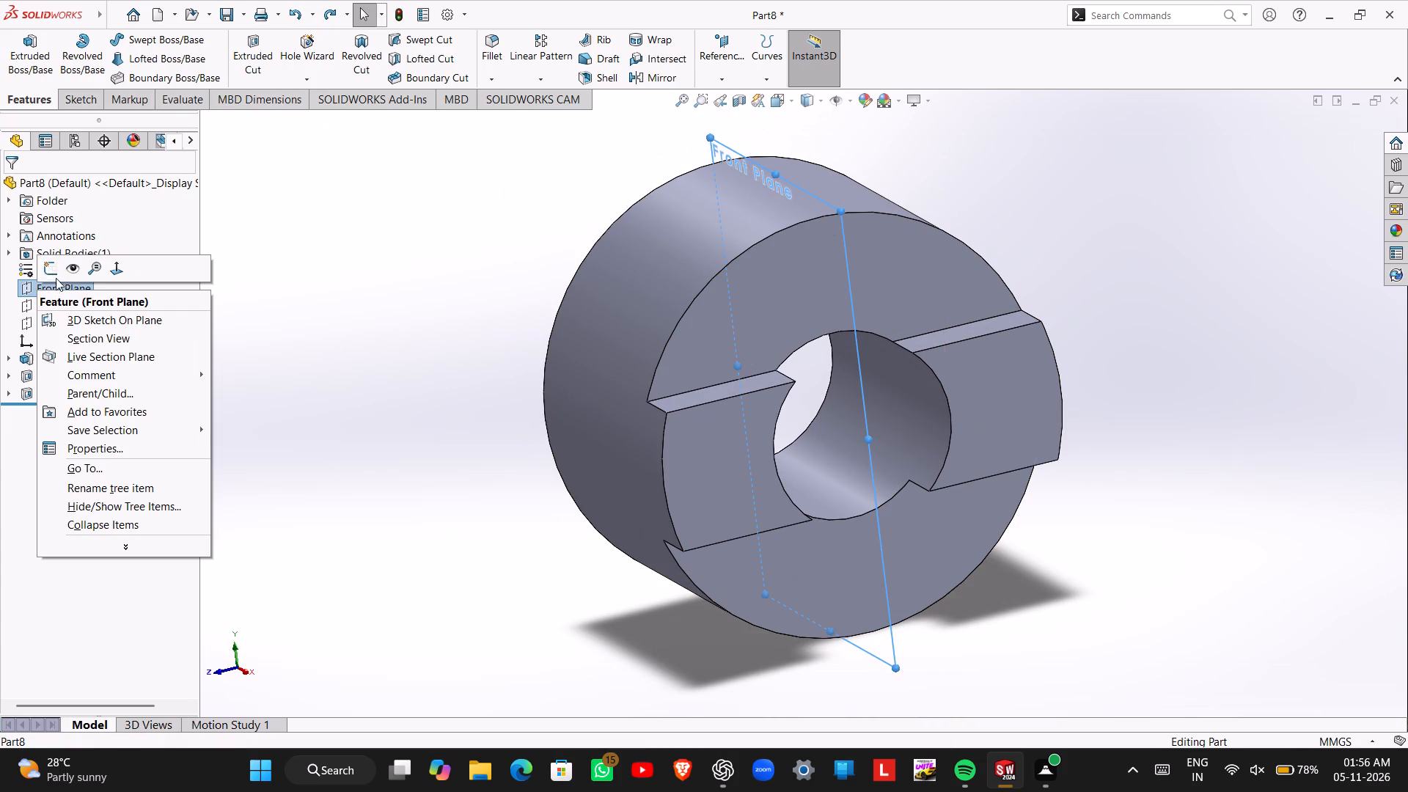
pyautogui.click(55, 265)
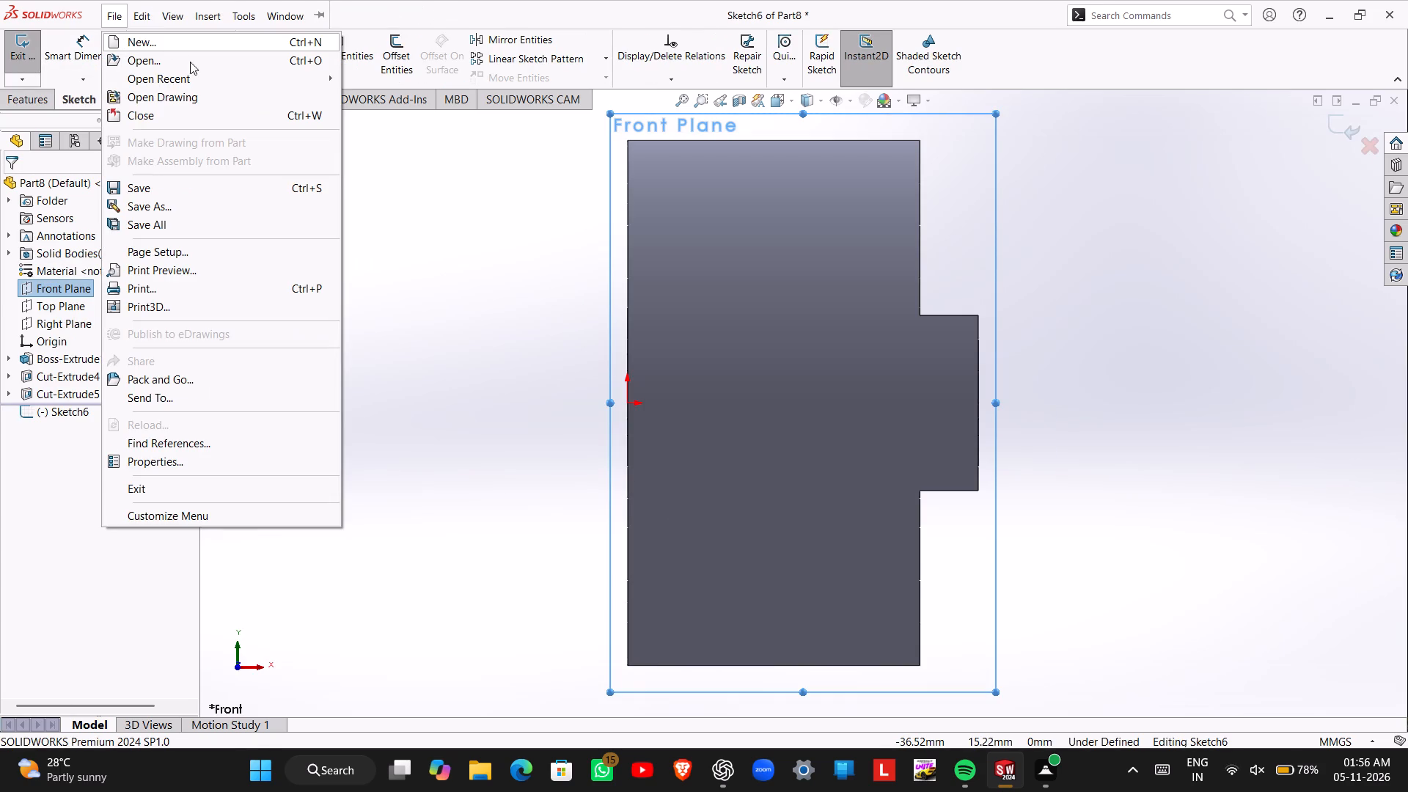
pyautogui.click(405, 200)
pyautogui.click(156, 40)
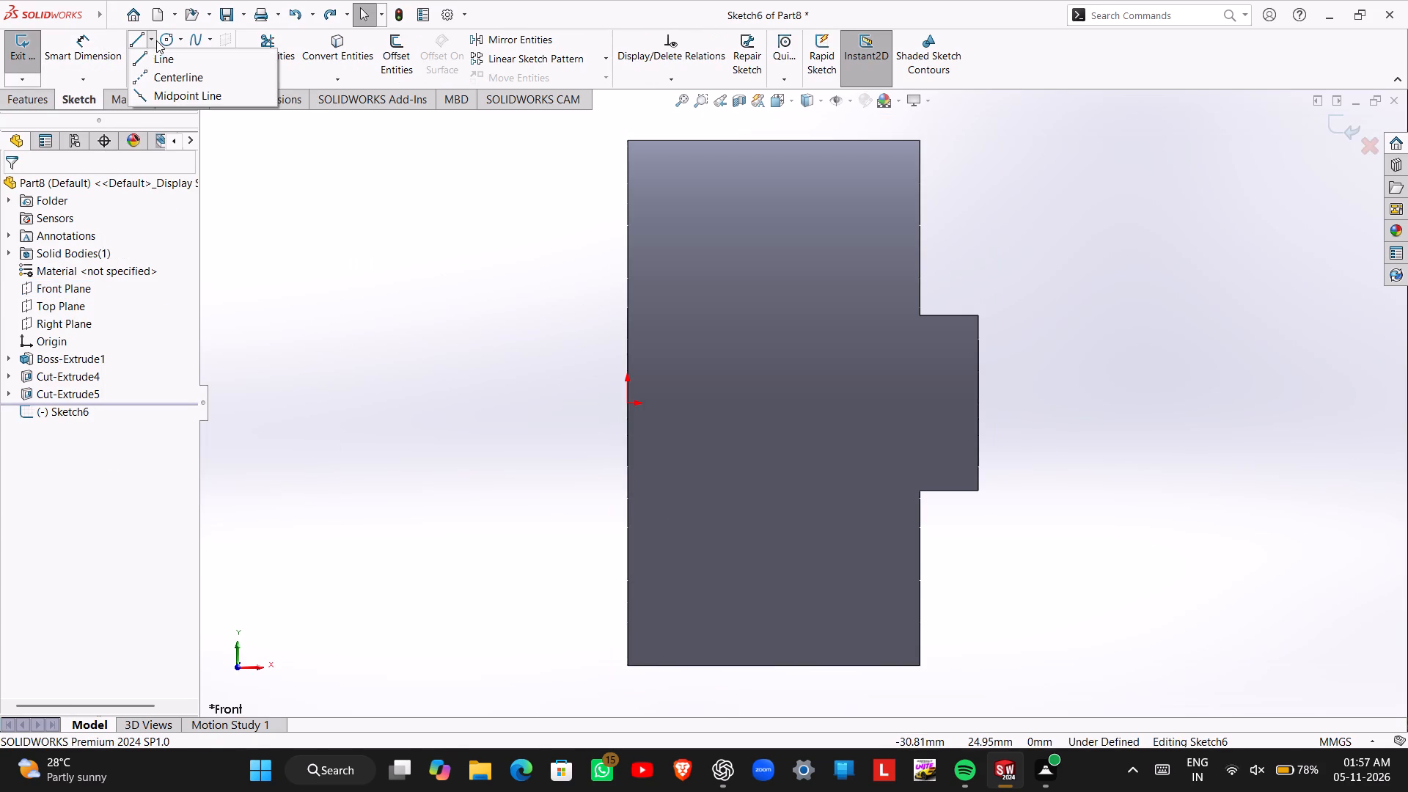
pyautogui.click(158, 75)
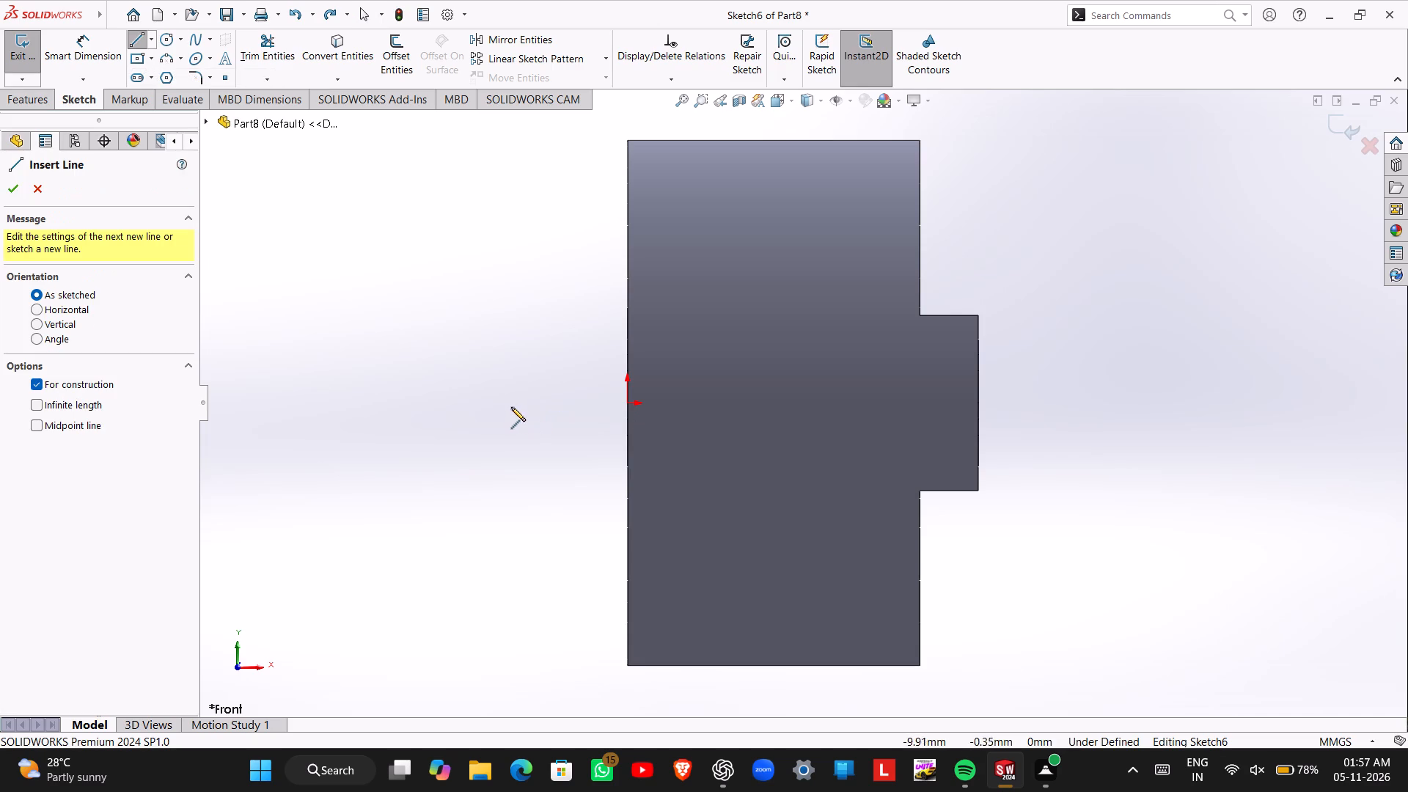
pyautogui.click(506, 399)
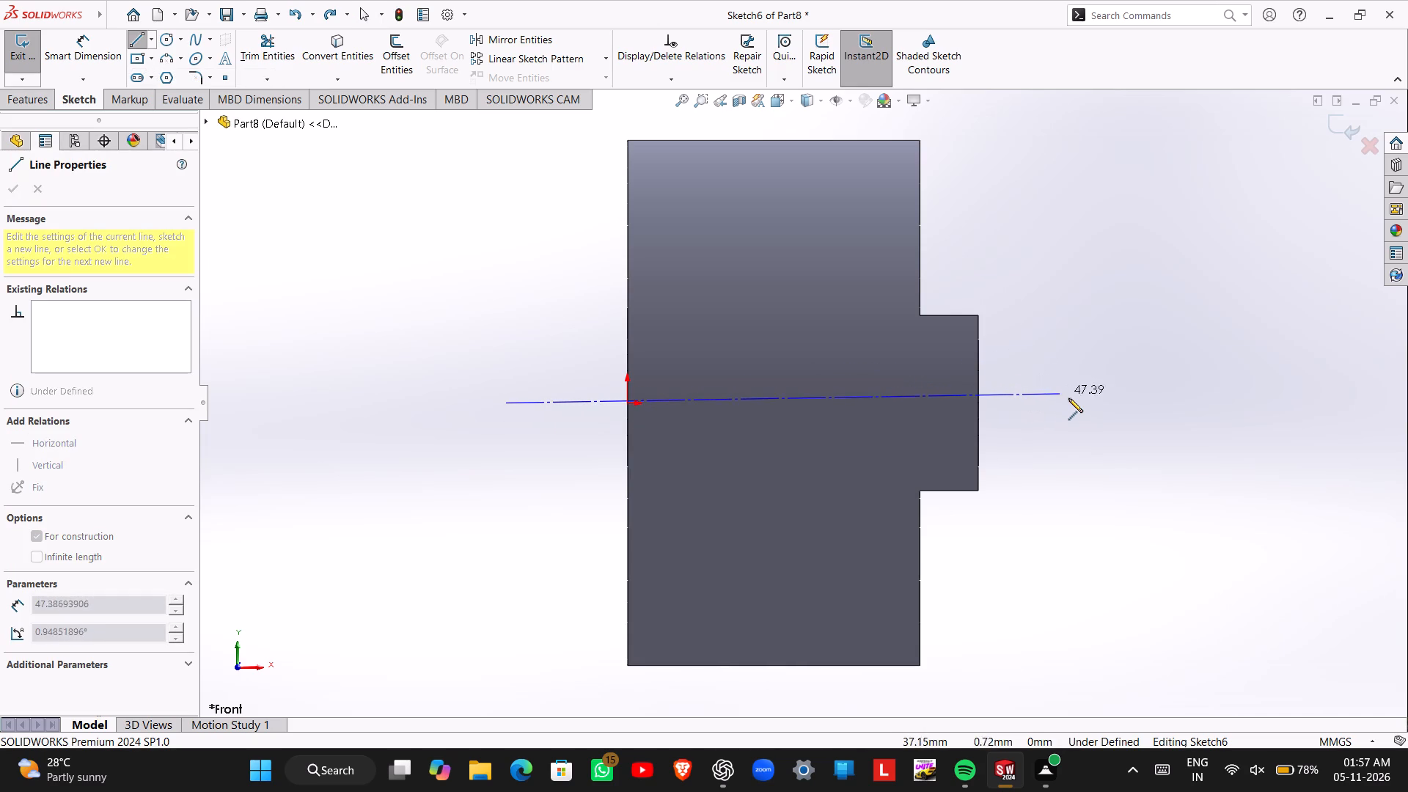
pyautogui.click(1106, 400)
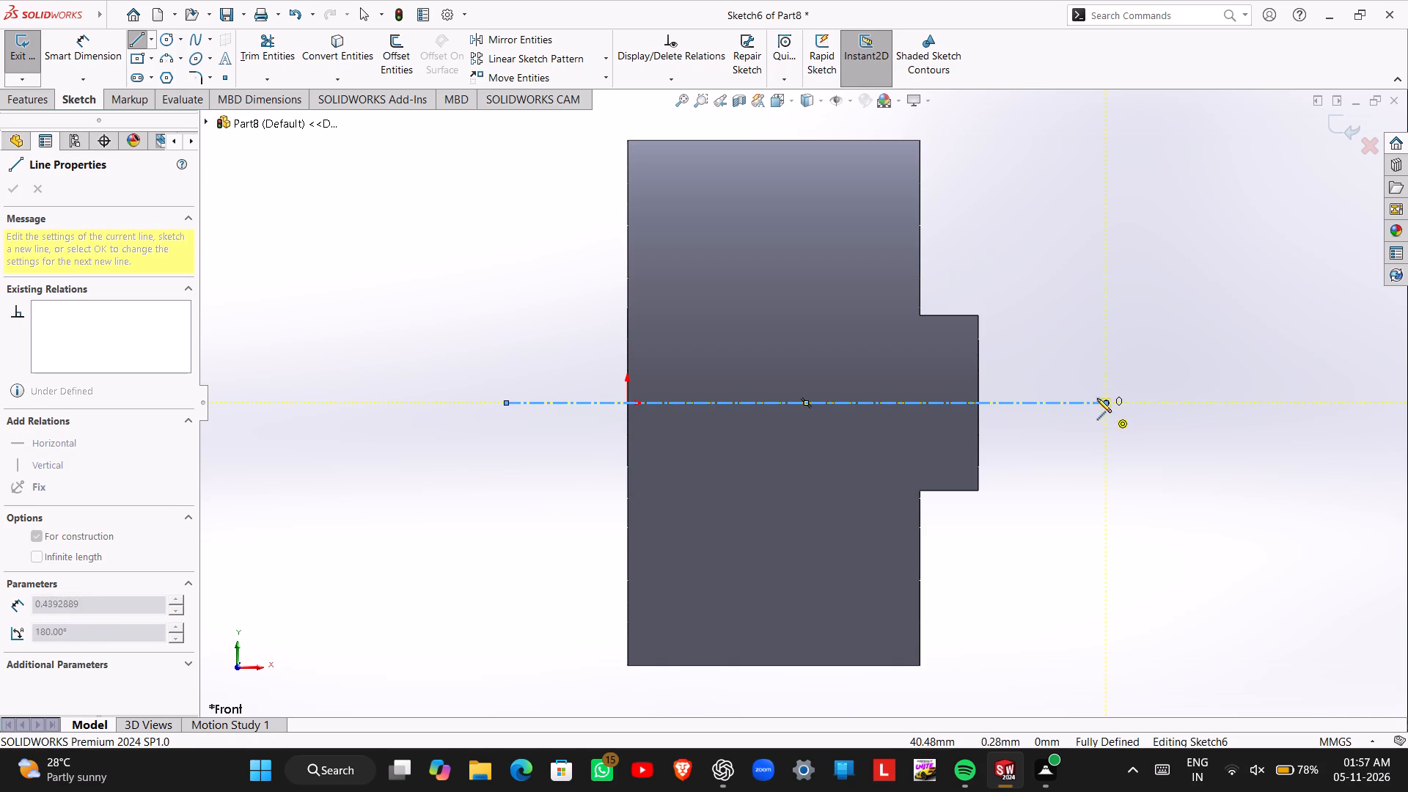
pyautogui.press('Escape')
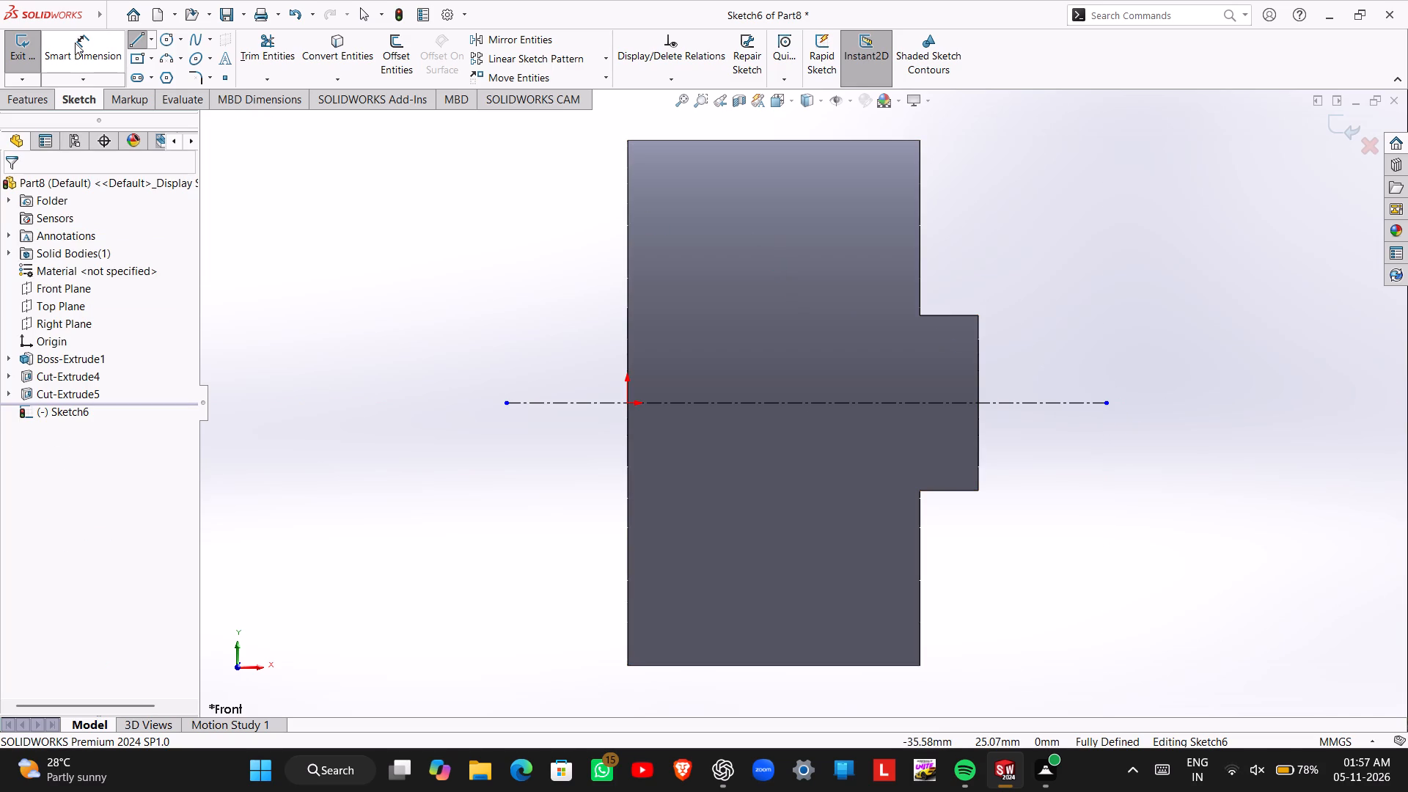
# Draw a center rectangle about 26 mm wide and 22 mm high, centered on the centerline with one side at the flat end face.
pyautogui.click(131, 58)
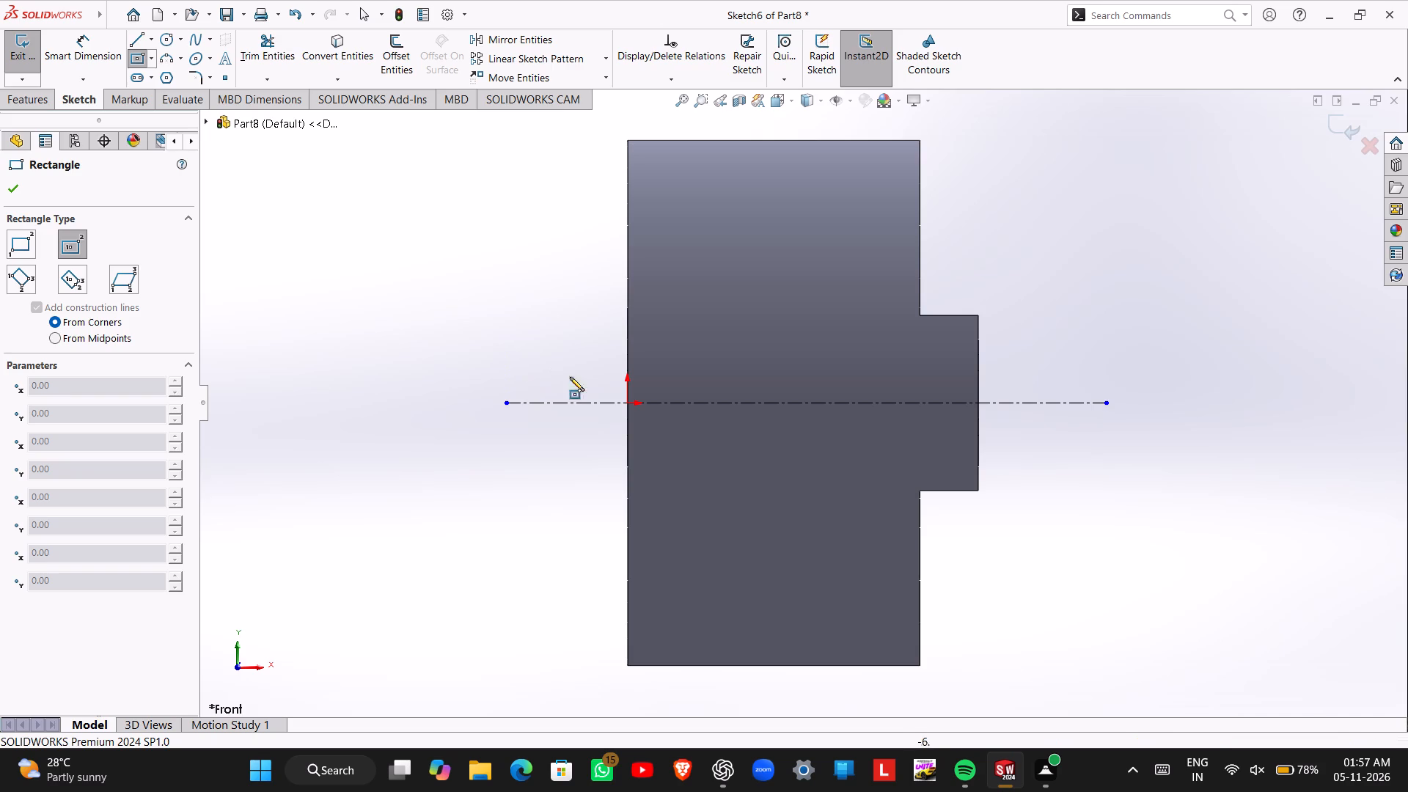
pyautogui.press('Escape')
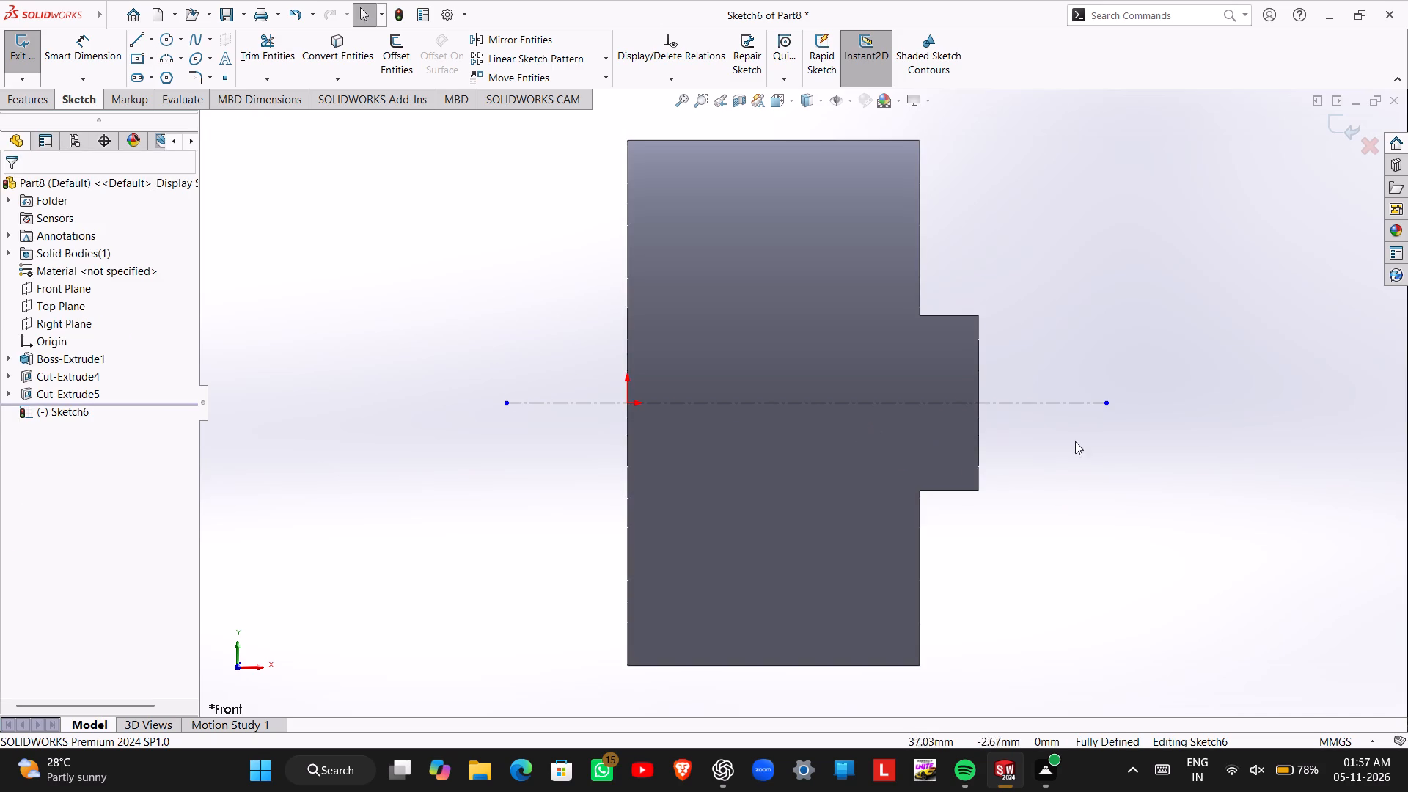
pyautogui.middleClick(1086, 452)
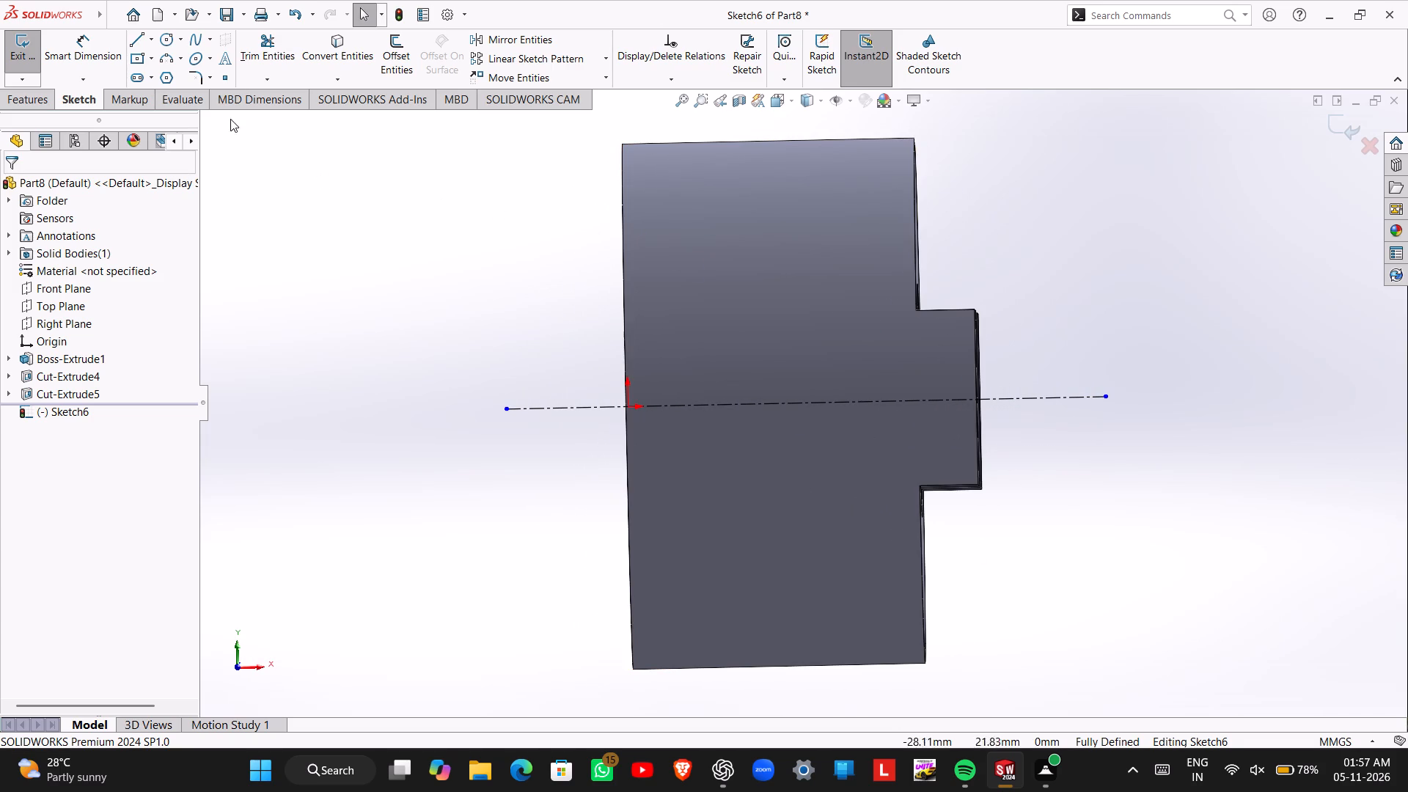
pyautogui.click(150, 56)
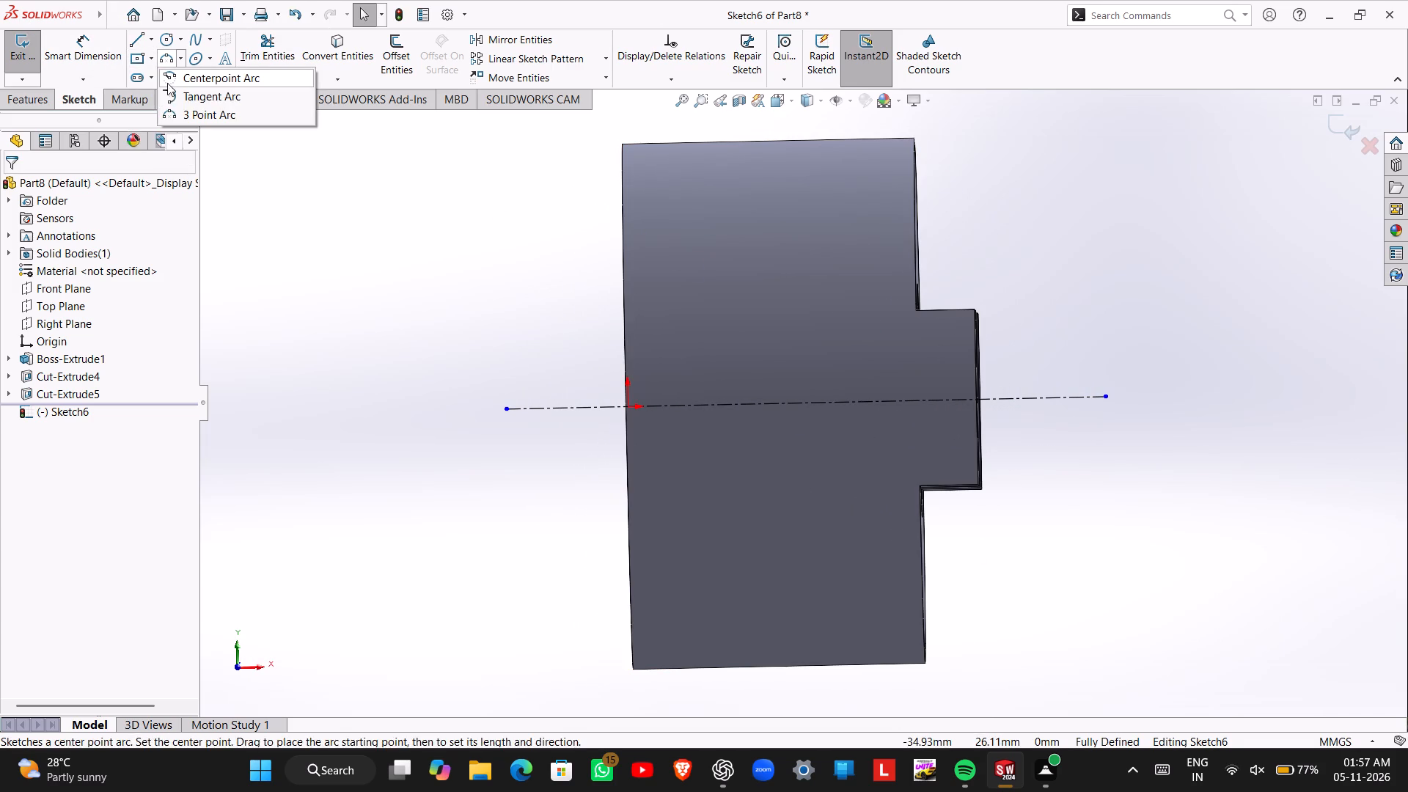
pyautogui.click(153, 60)
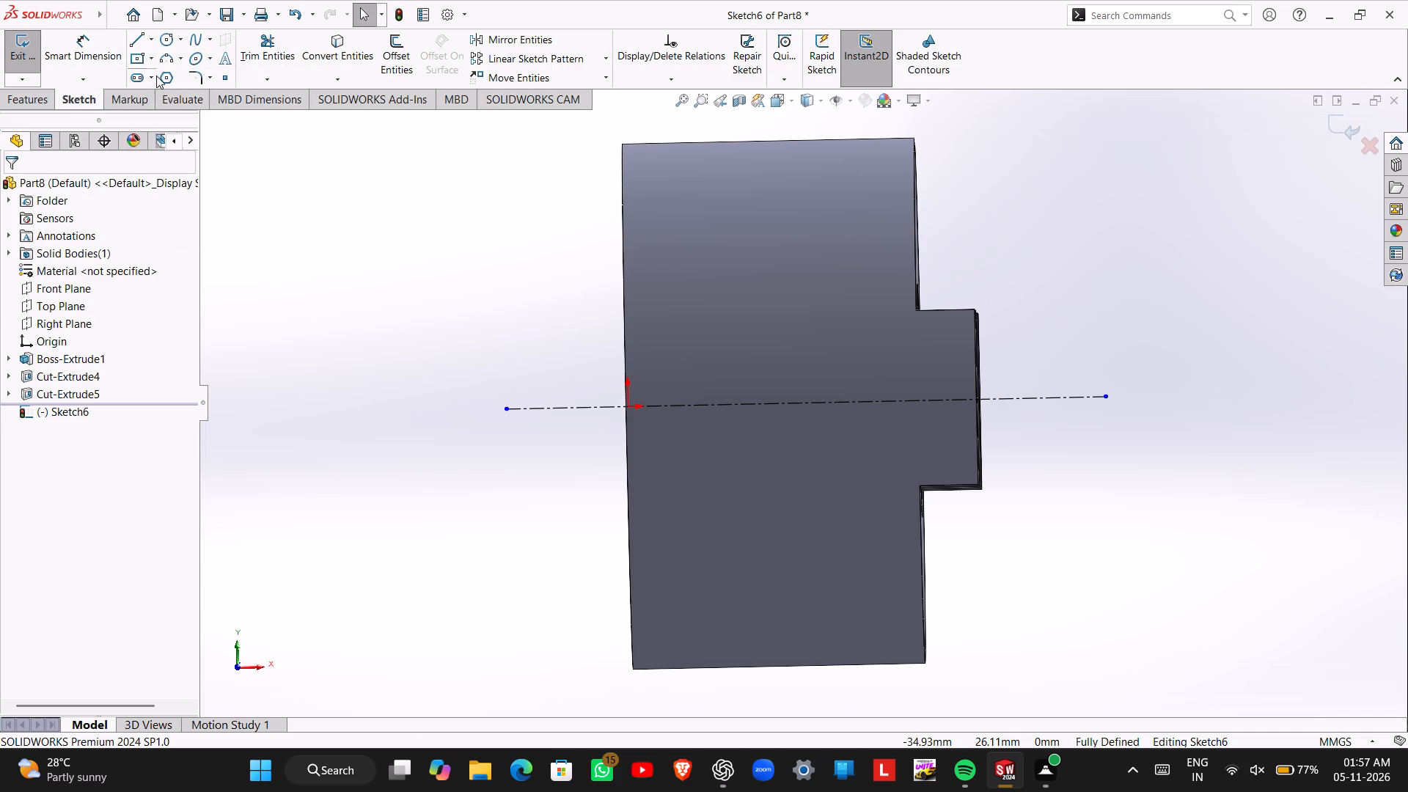
pyautogui.click(147, 52)
pyautogui.click(166, 94)
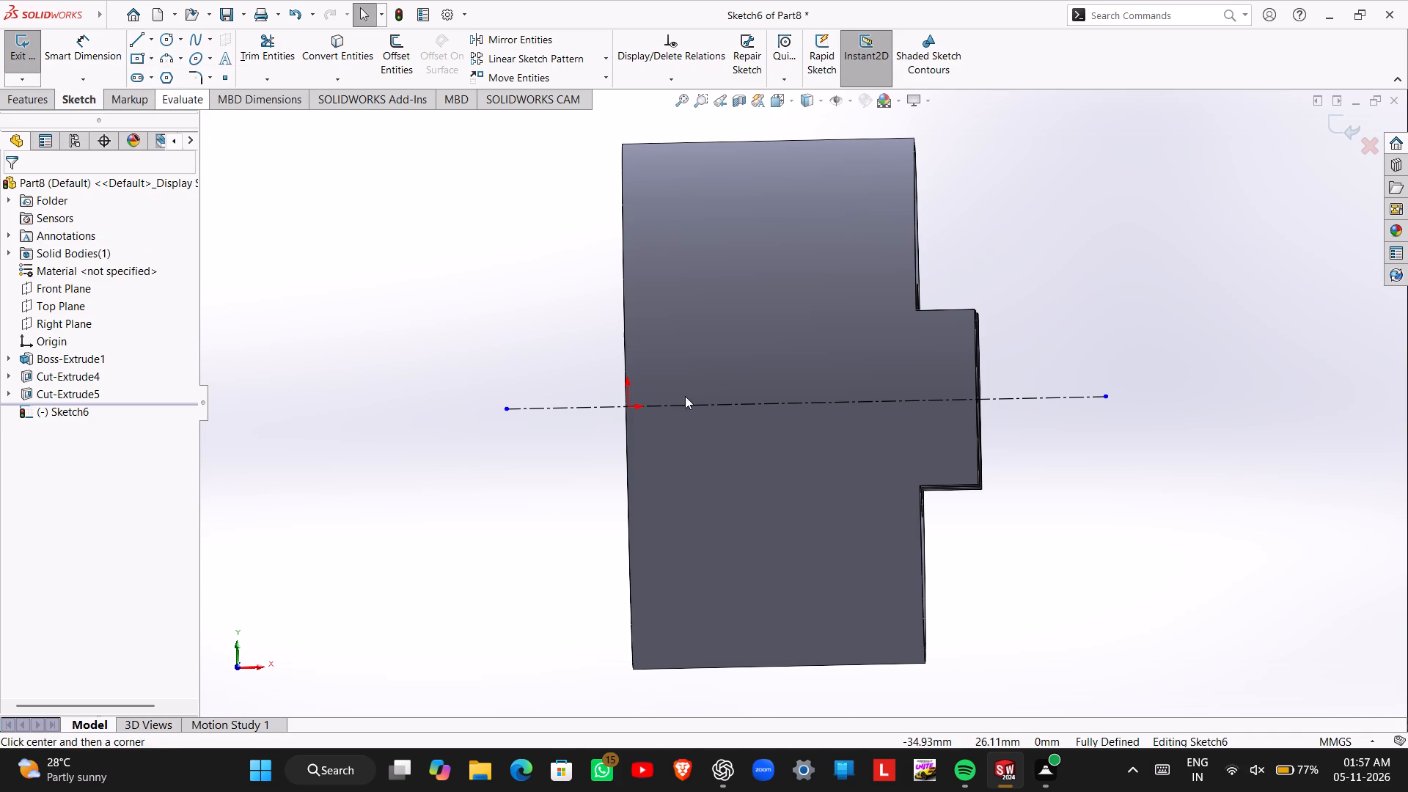
pyautogui.click(780, 403)
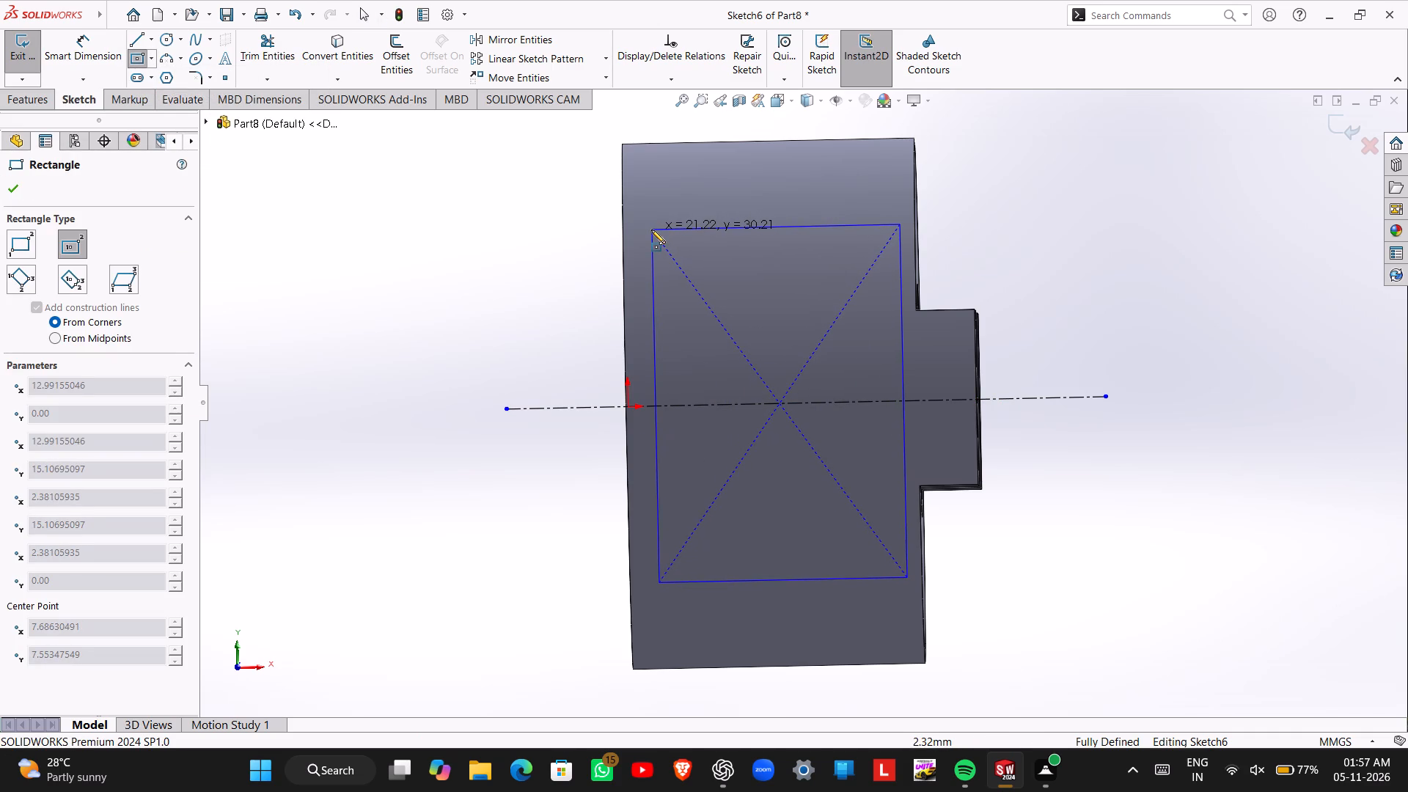
pyautogui.click(628, 276)
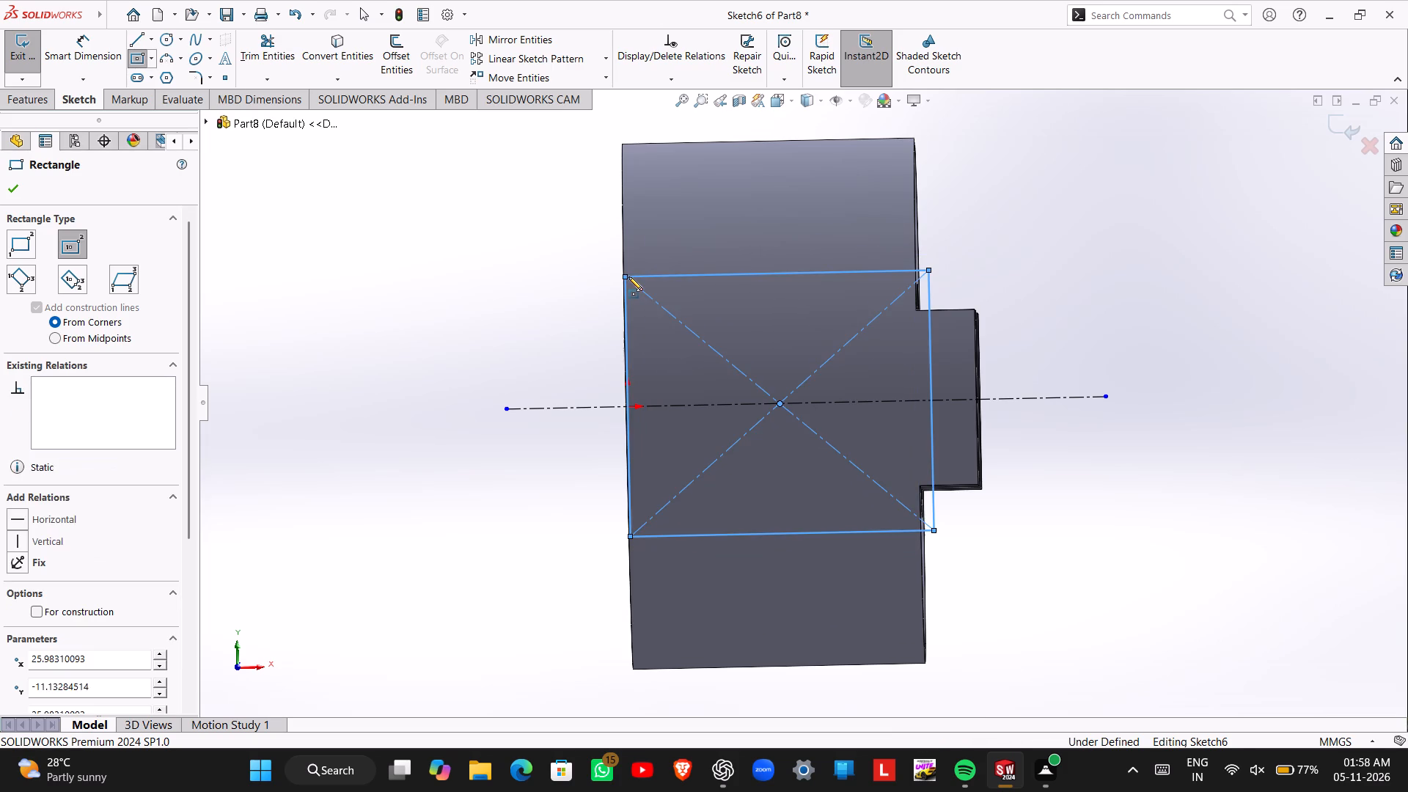
pyautogui.press('Escape')
# Dimension the rectangle's upper horizontal side to 35 mm.
pyautogui.moveTo(527, 354); pyautogui.dragTo(503, 254, button='right')
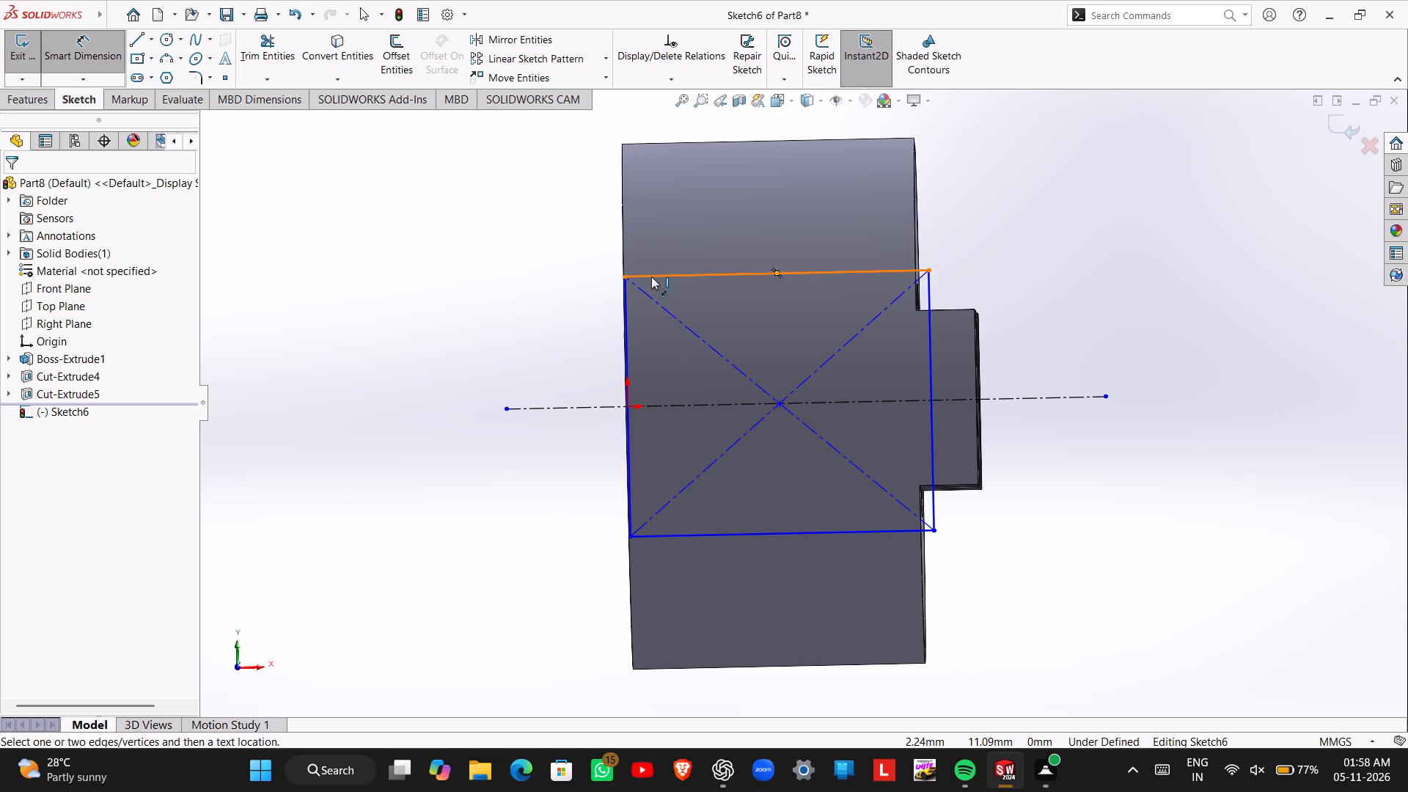
pyautogui.click(651, 276)
pyautogui.click(672, 219)
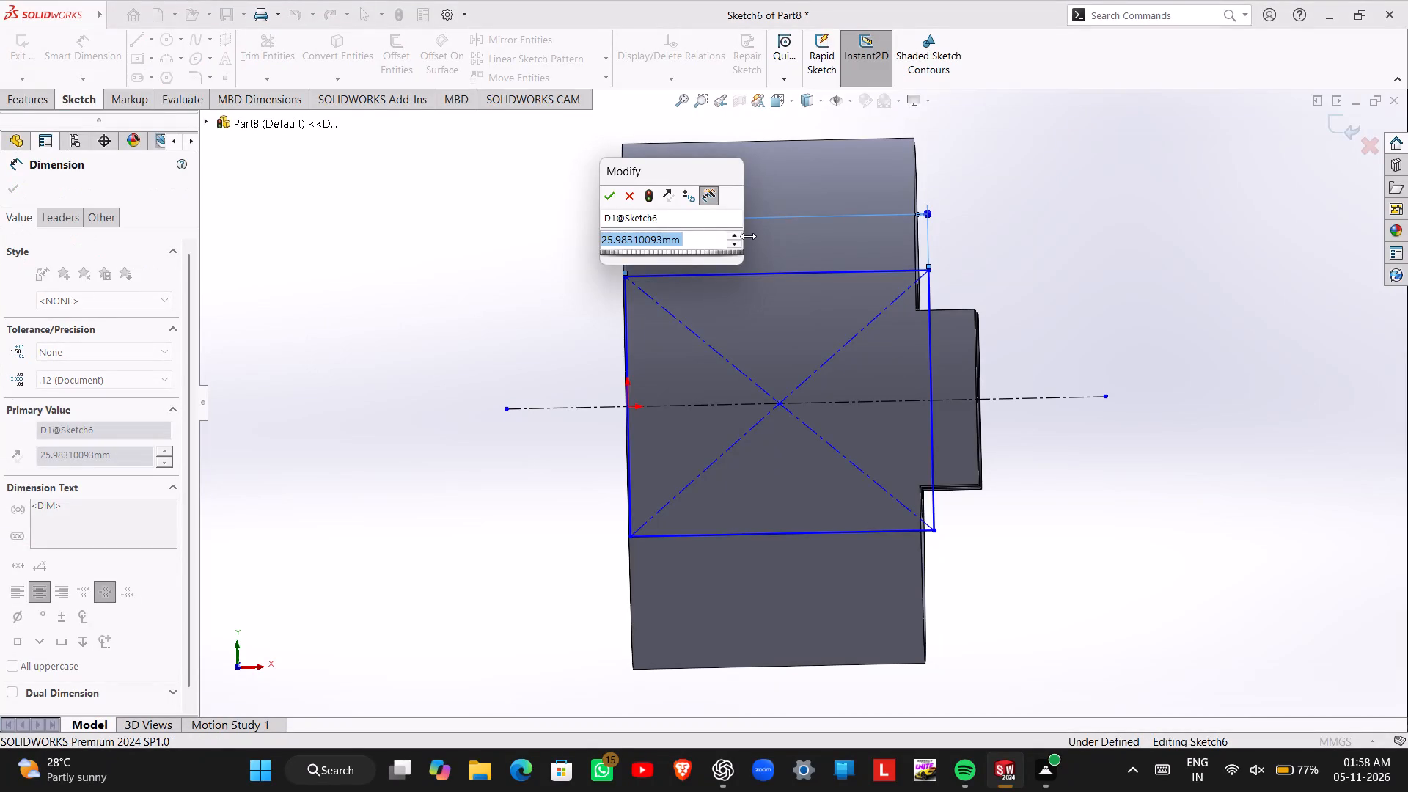
pyautogui.write('35')
pyautogui.press('Return')
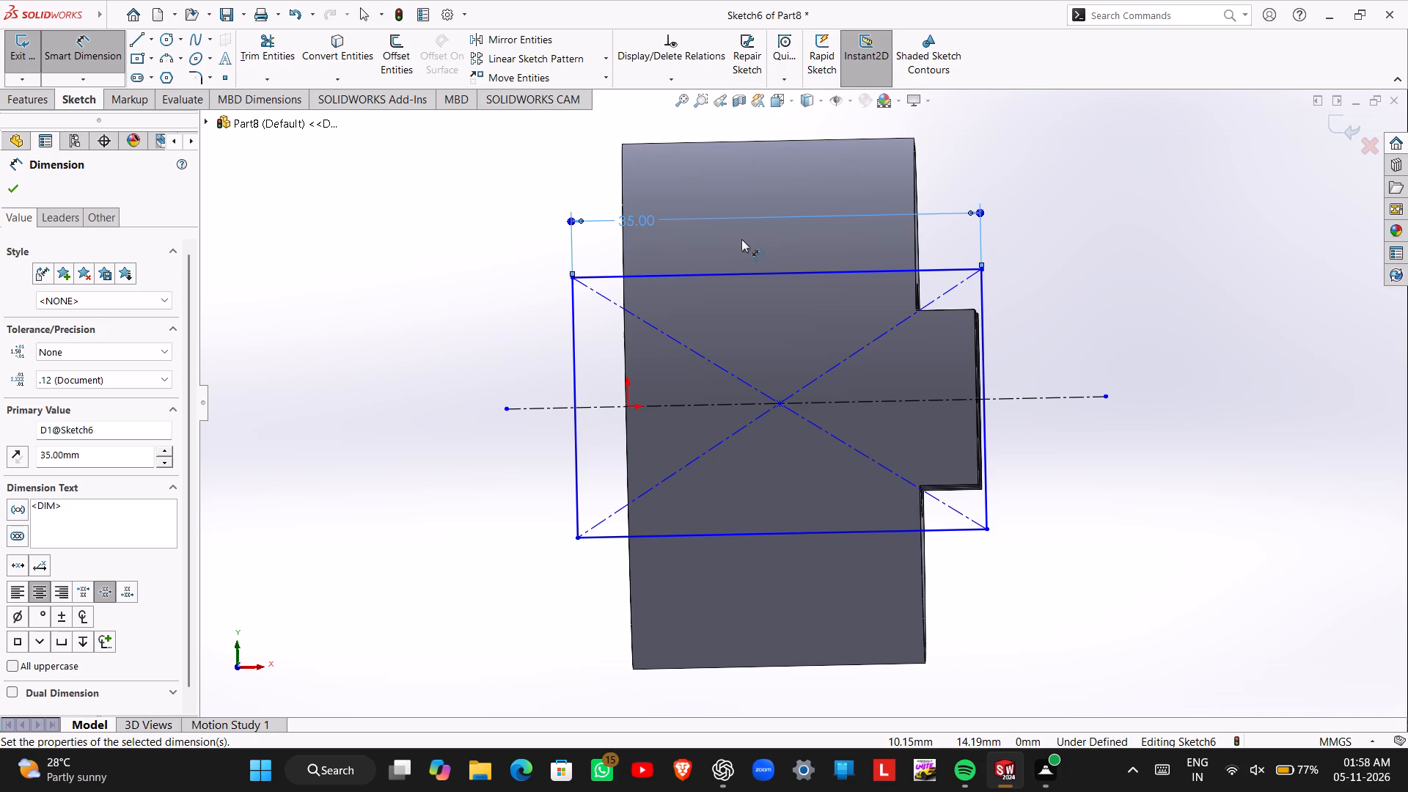
# Set the rectangle's horizontal width dimension to 20 mm.
pyautogui.doubleClick(646, 221)
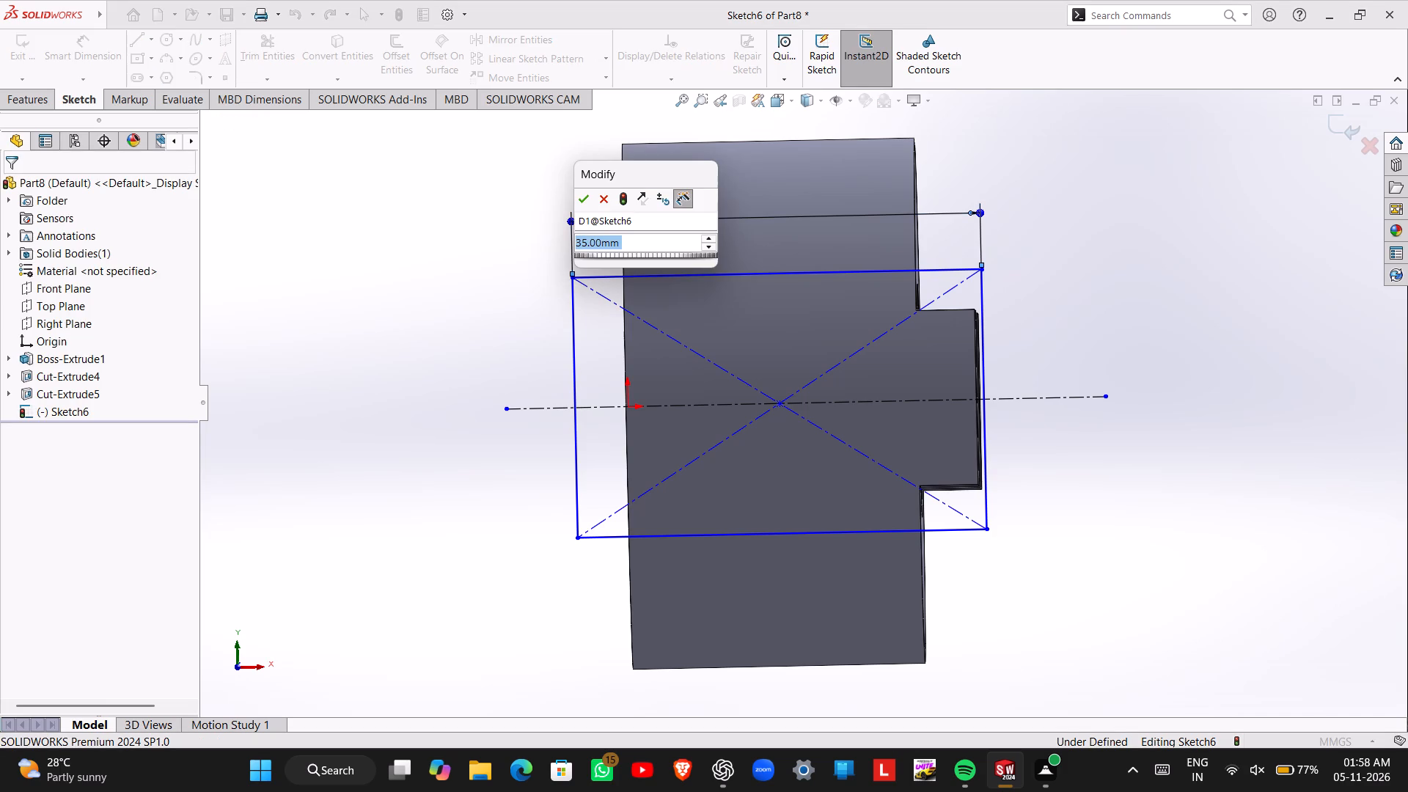
pyautogui.write('20')
pyautogui.press('Return')
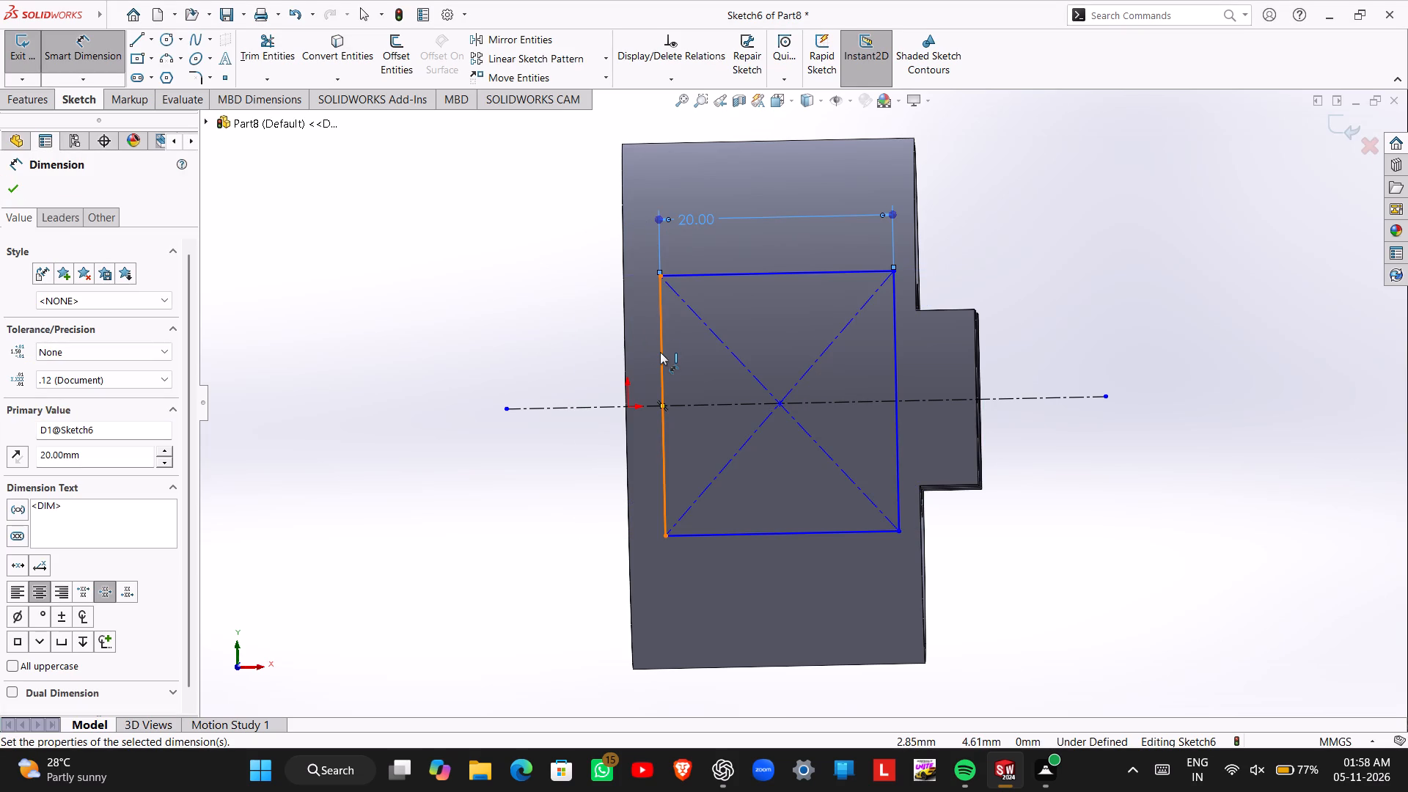
# Dimension the rectangle's vertical side to 35 mm.
pyautogui.click(665, 474)
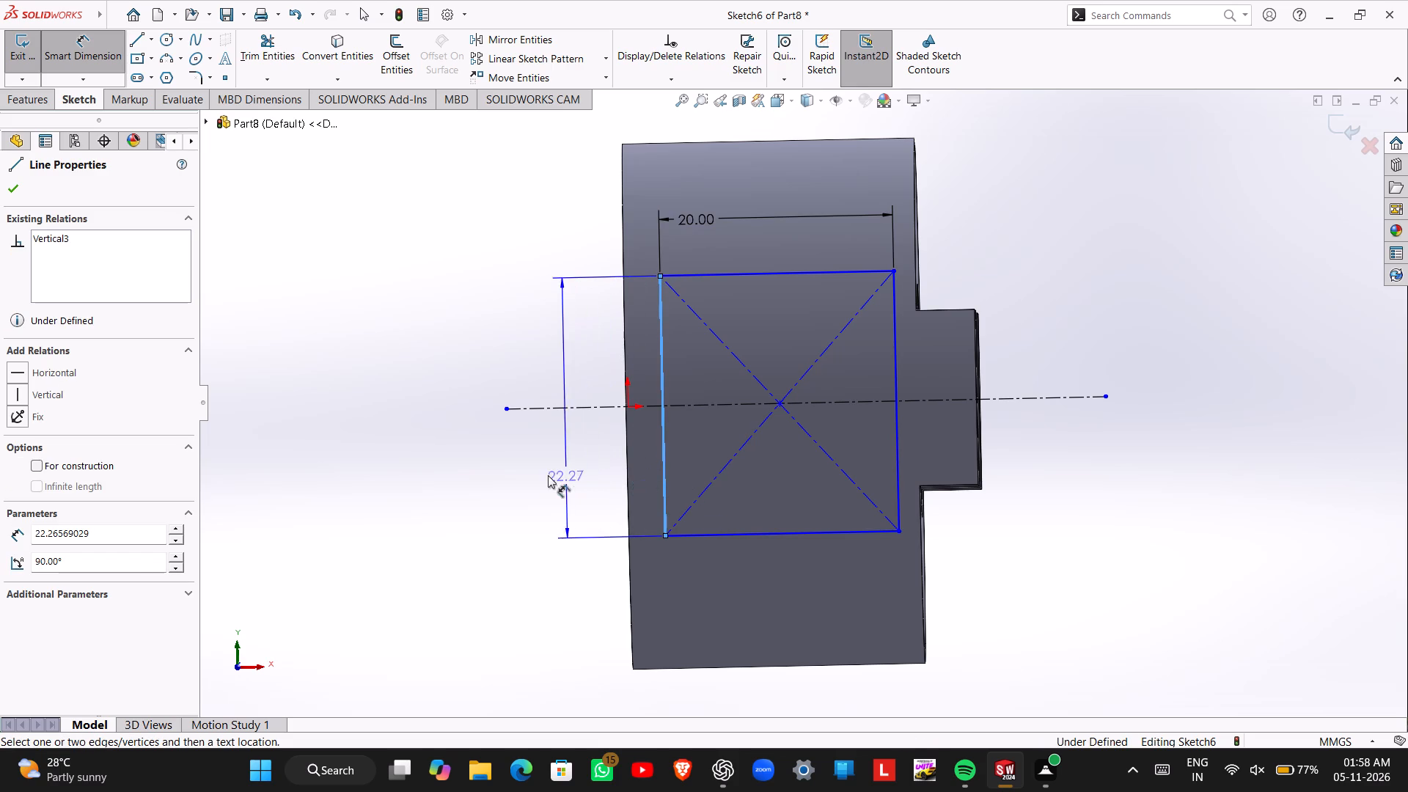
pyautogui.click(480, 474)
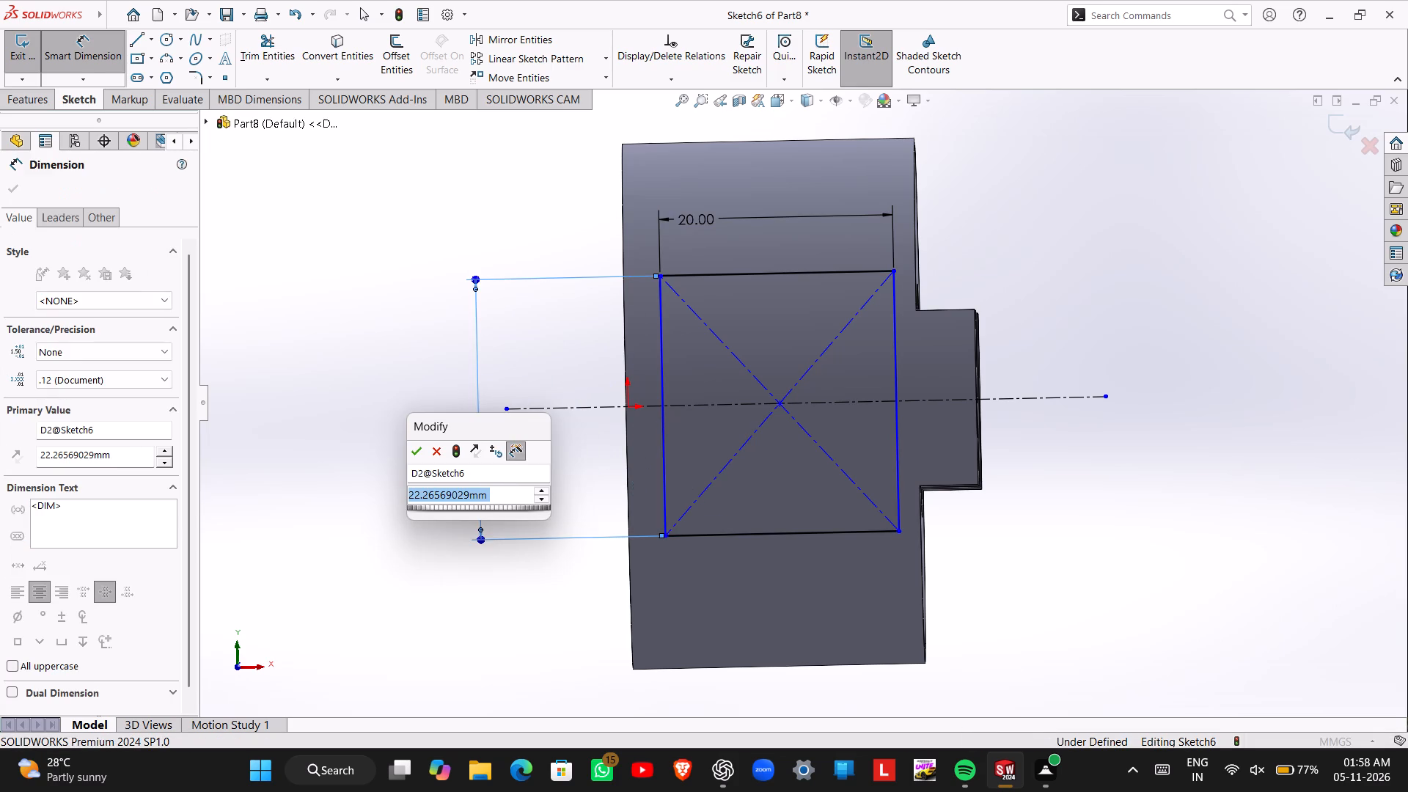
pyautogui.write('35')
pyautogui.press('Return')
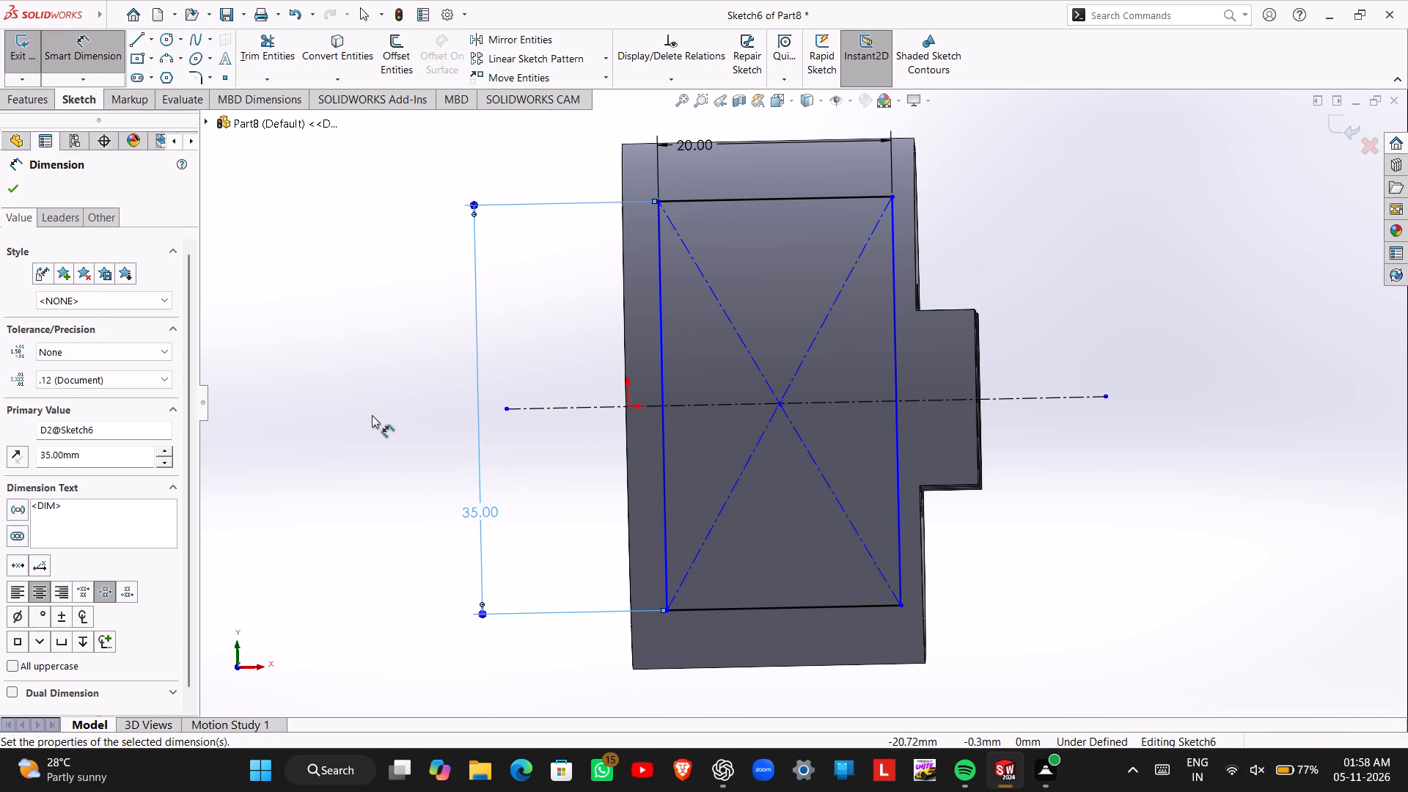
pyautogui.press('Escape')
pyautogui.moveTo(359, 430); pyautogui.dragTo(350, 373, button='right')
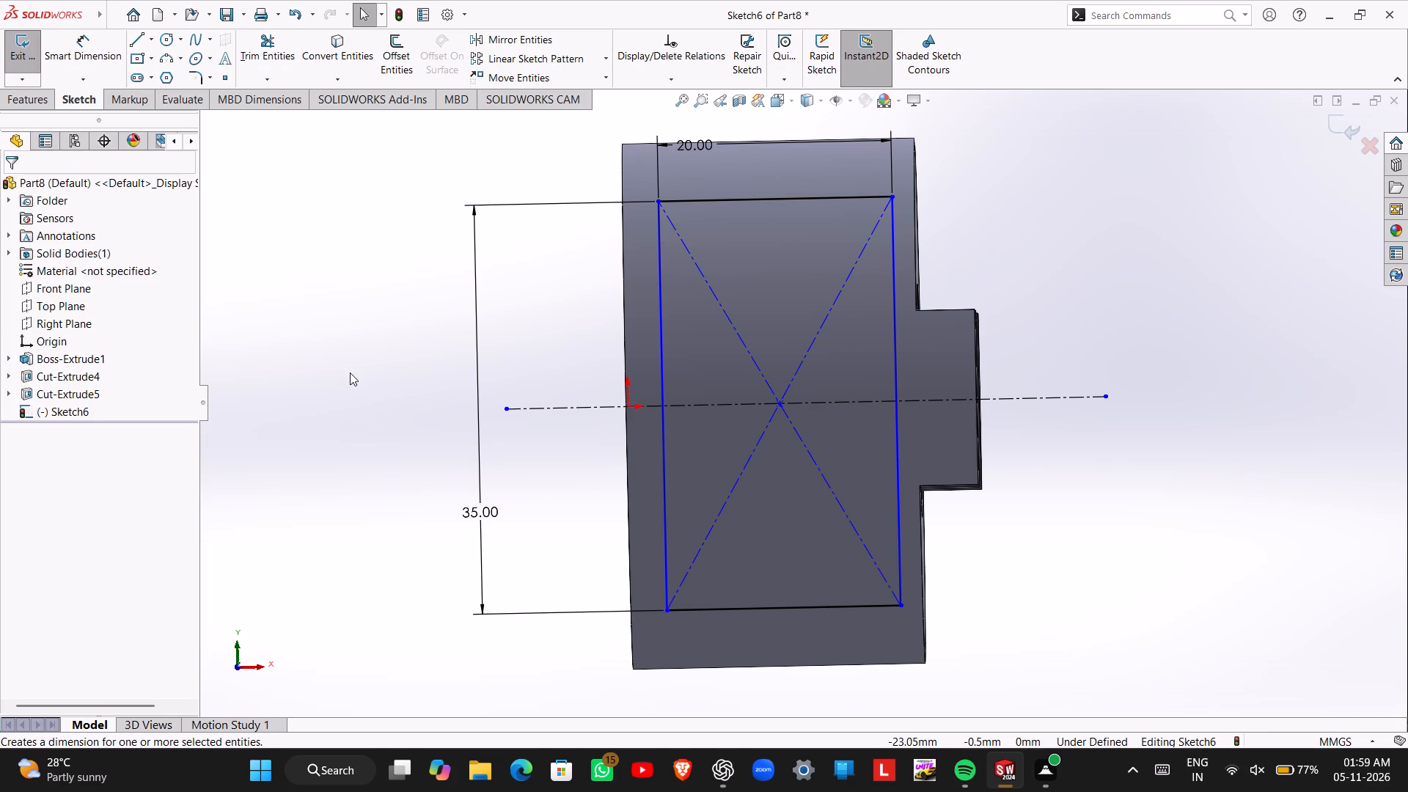
pyautogui.moveTo(350, 373); pyautogui.dragTo(349, 372, button='right')
pyautogui.press('Escape')
pyautogui.press('Escape')
pyautogui.press('Escape')
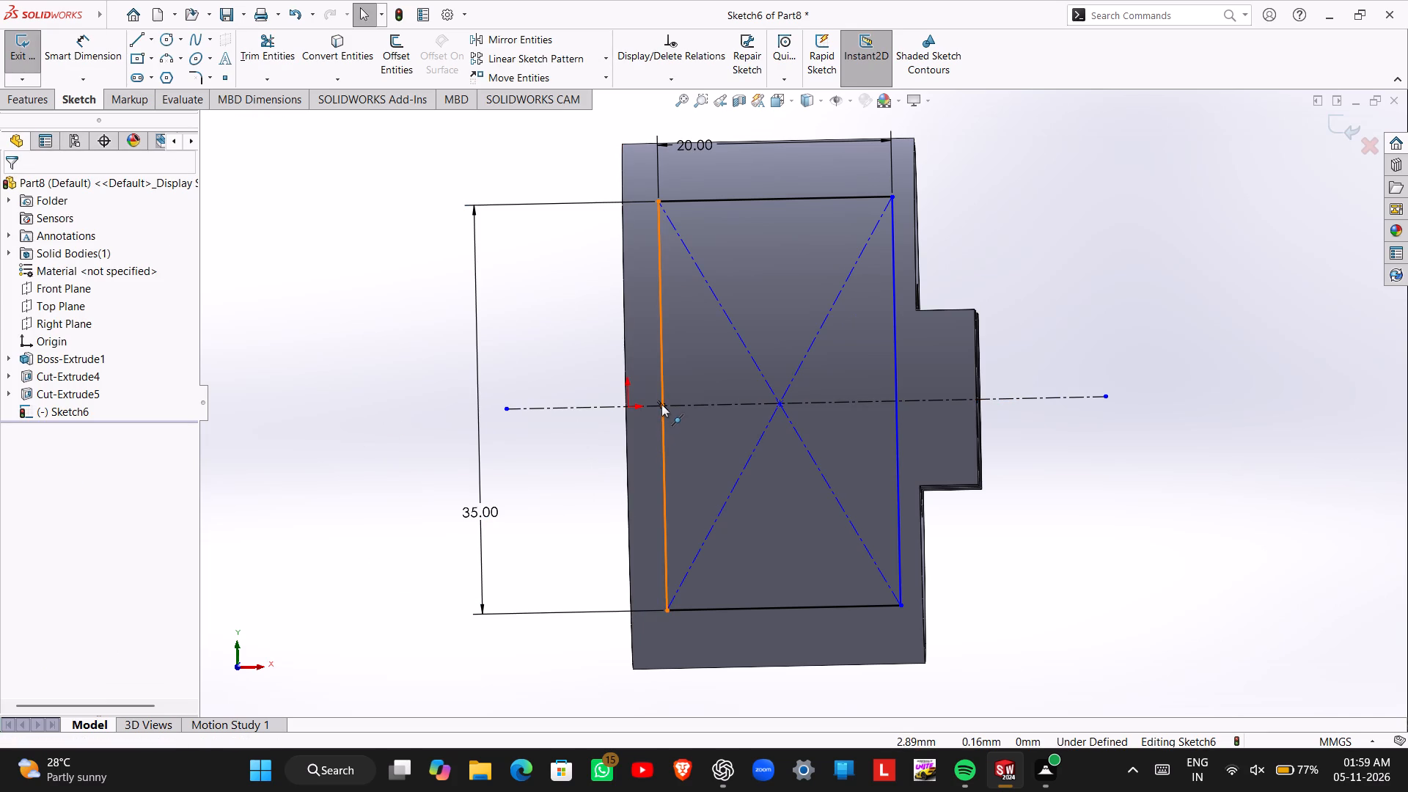
# Make the midpoint of the rectangle's vertical side nearest the origin coincident with the cylinder's flat end edge, and finish the sketch.
pyautogui.click(661, 404)
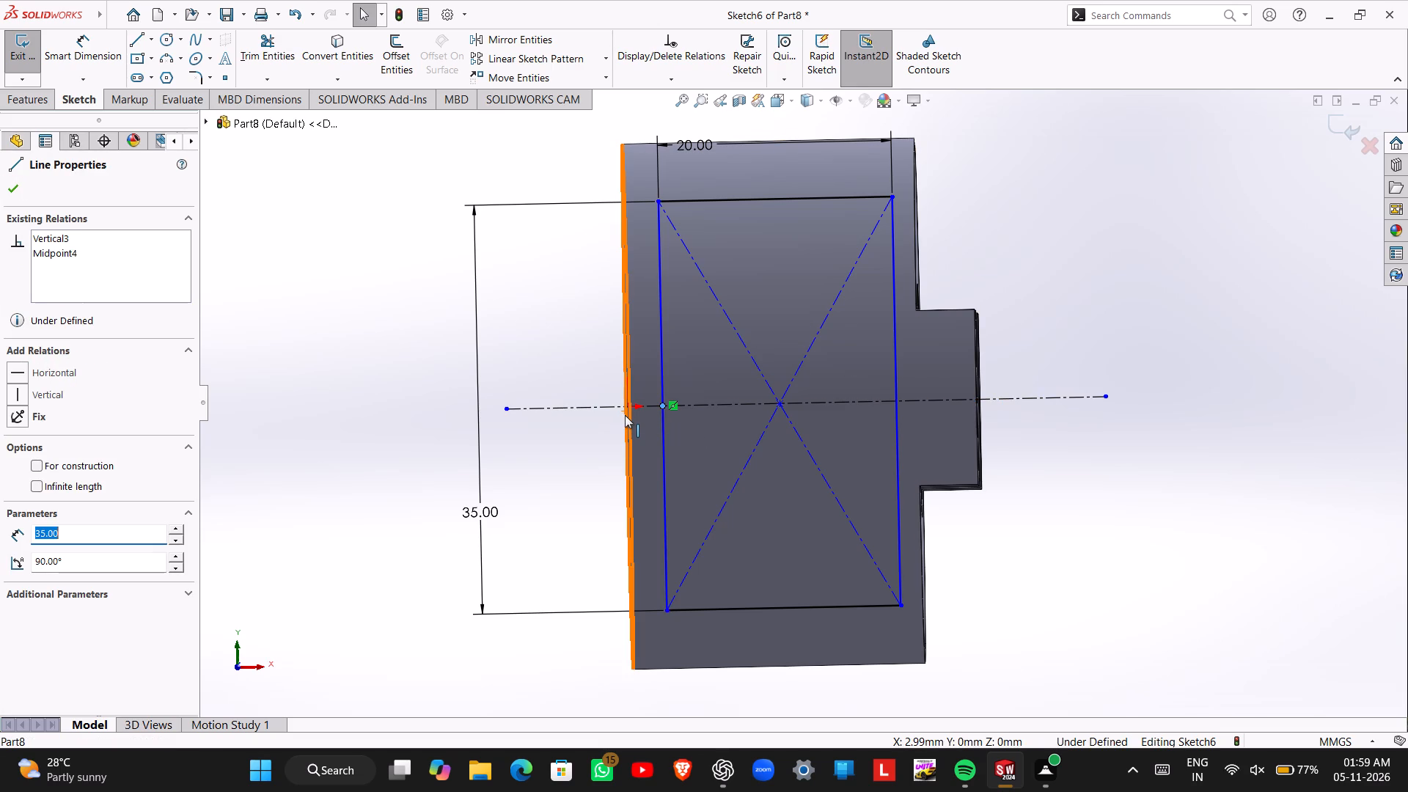
pyautogui.keyDown('ctrl'); pyautogui.middleClick(627, 417); pyautogui.keyUp('ctrl')
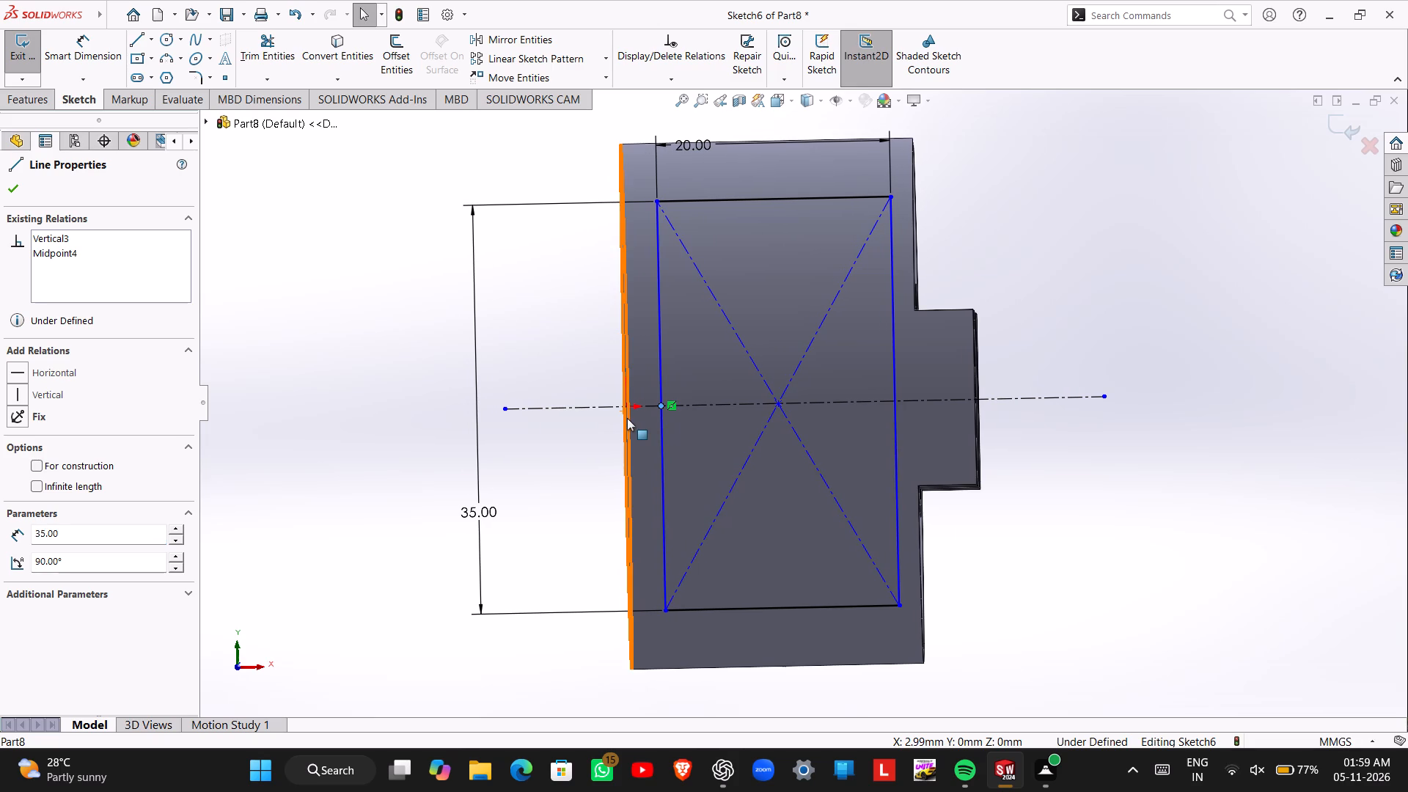
pyautogui.keyDown('ctrl'); pyautogui.click(626, 418); pyautogui.keyUp('ctrl')
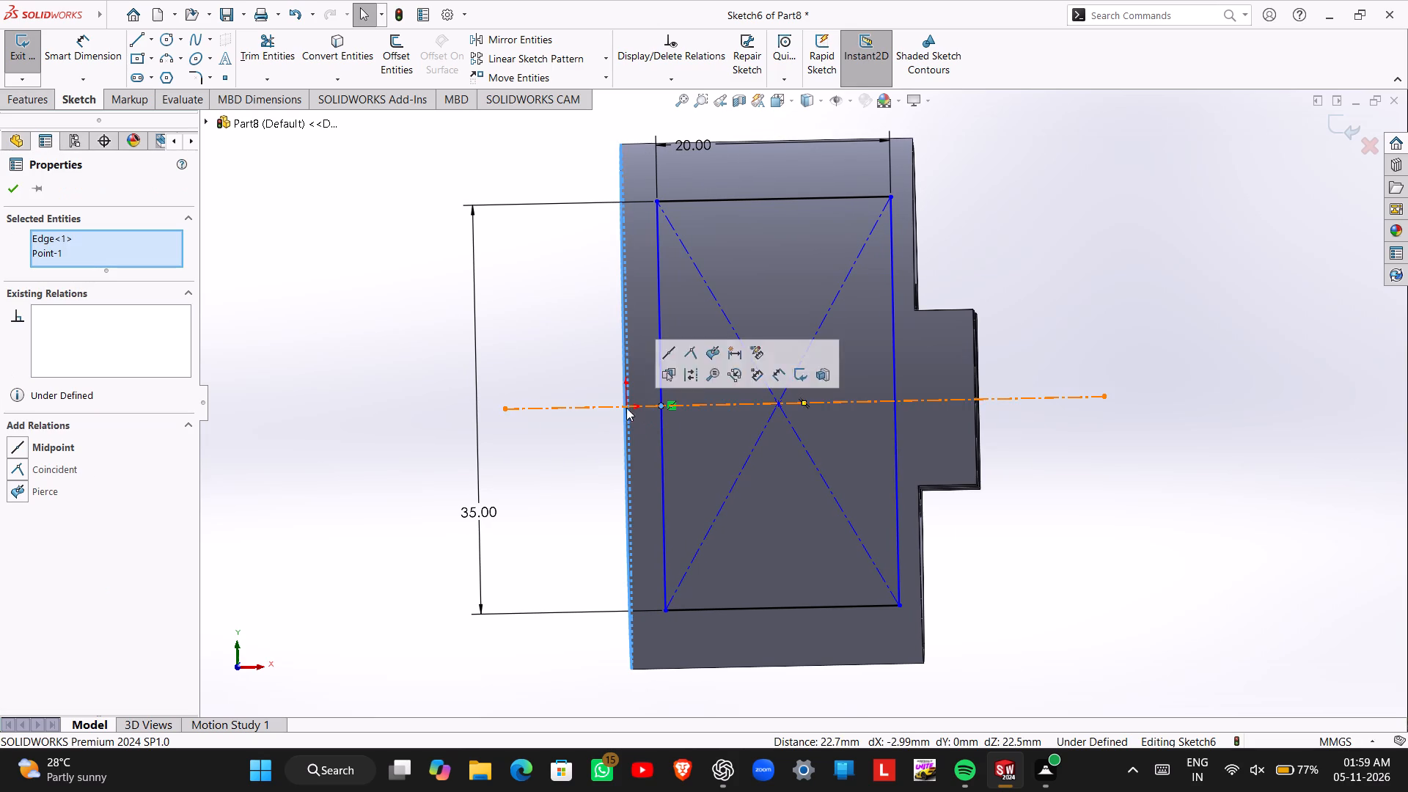
pyautogui.click(16, 467)
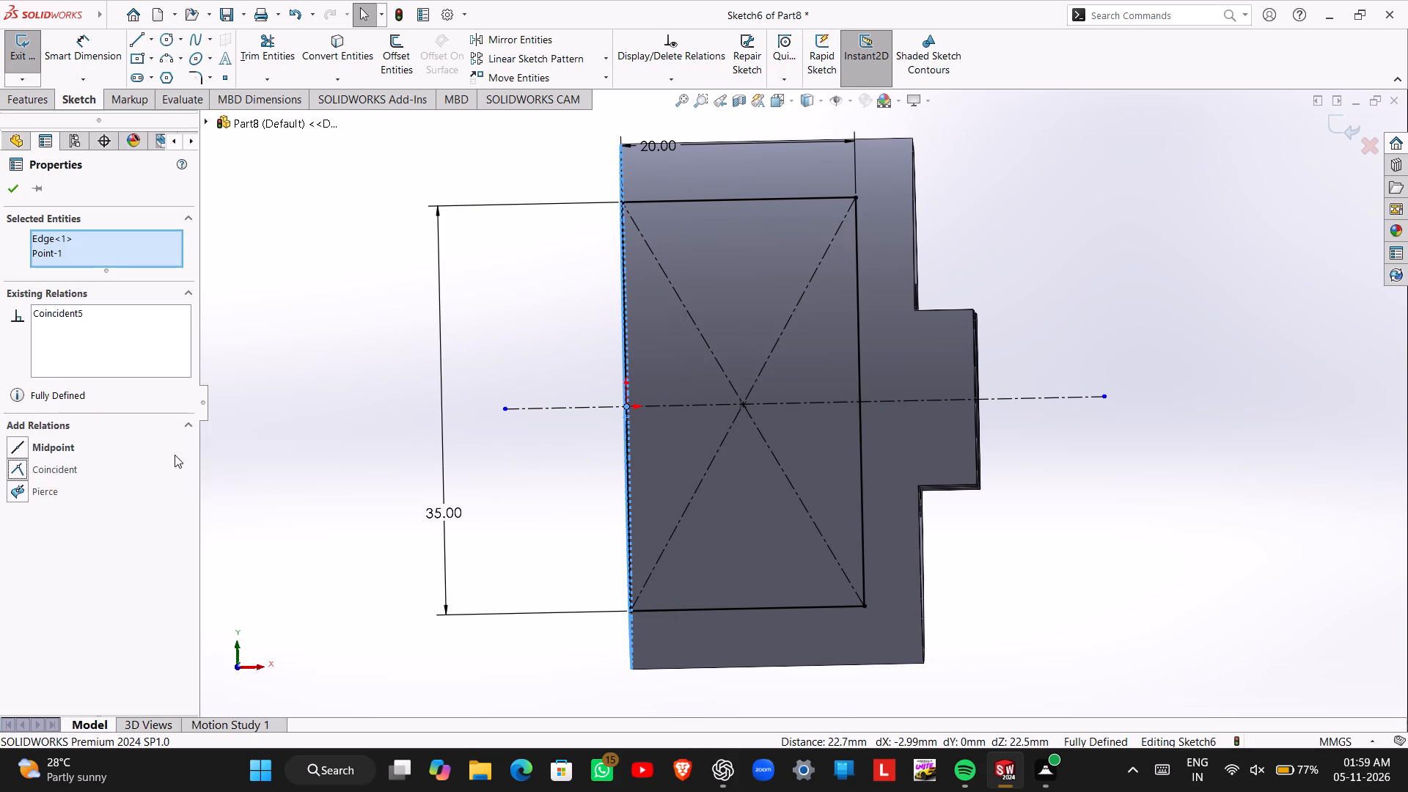
pyautogui.click(13, 49)
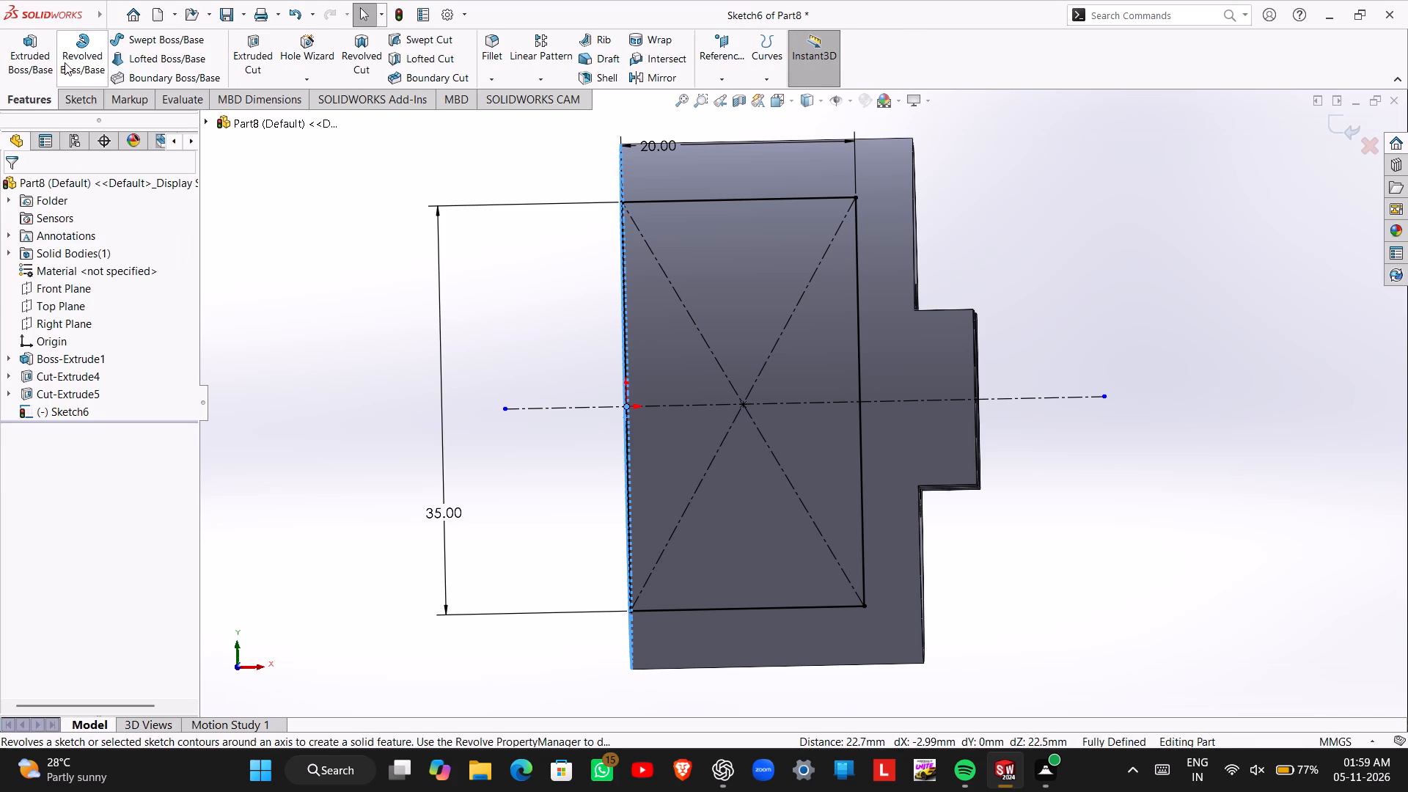
# Extrude the rectangle as a blind boss 80 mm deep, merged with the cylinder.
pyautogui.click(41, 59)
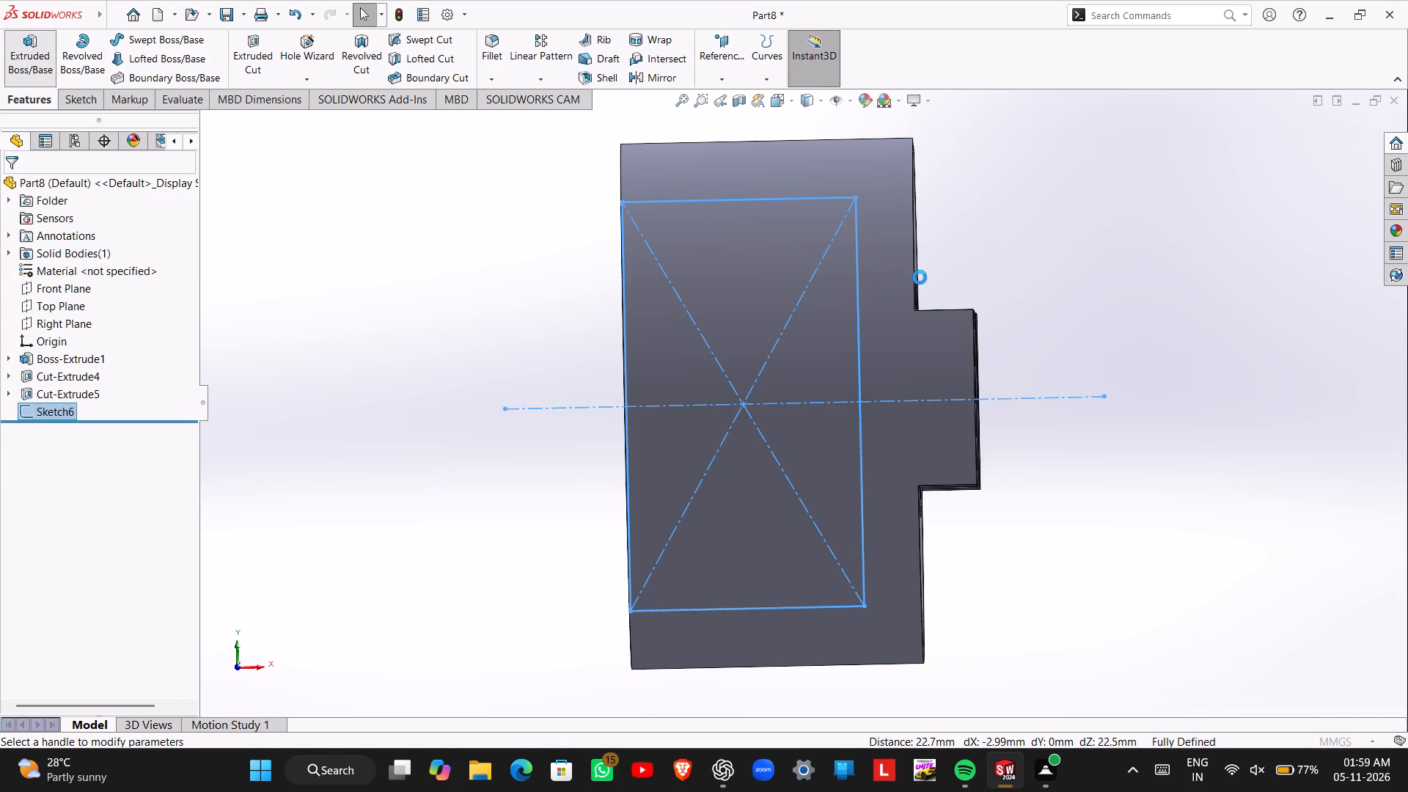
pyautogui.moveTo(872, 210); pyautogui.dragTo(791, 369, button='middle')
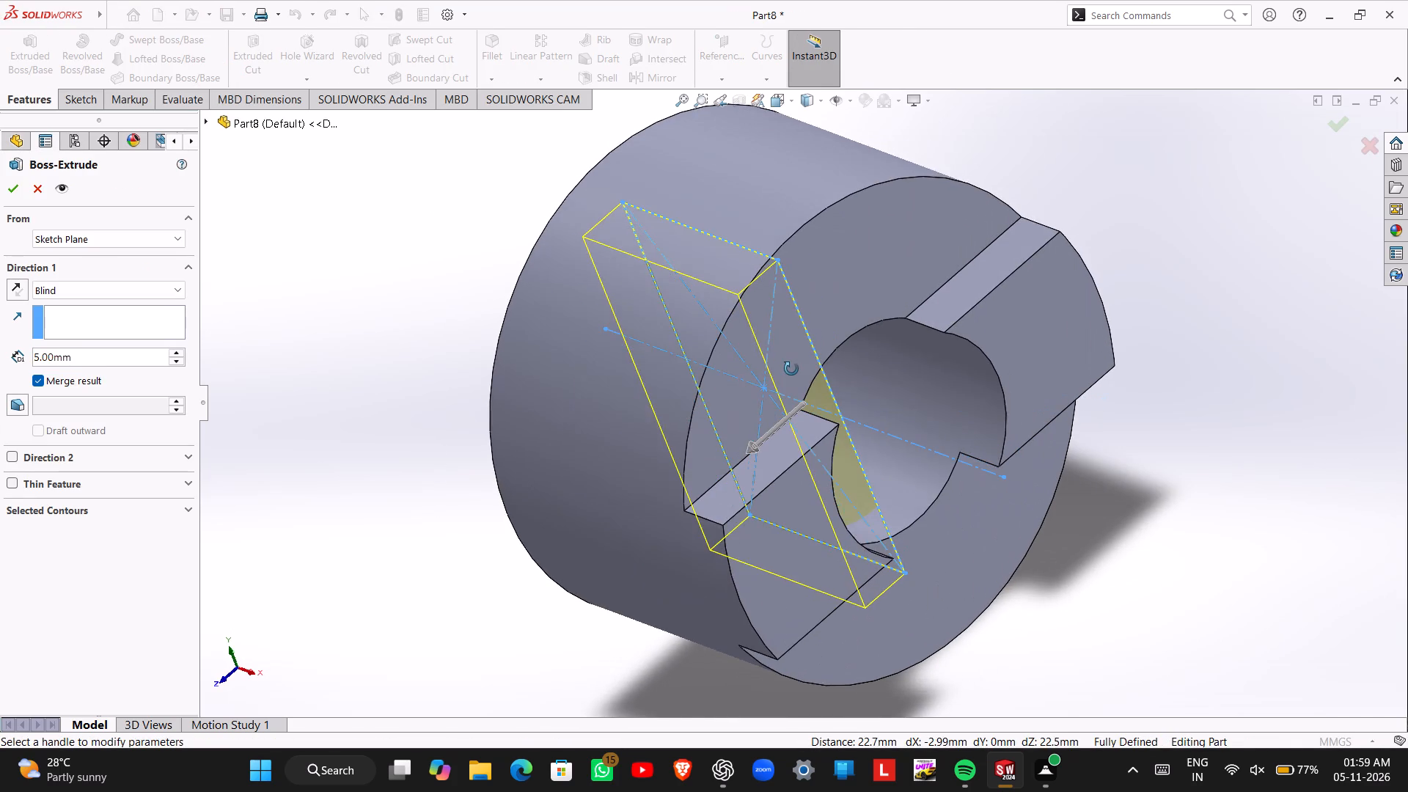
pyautogui.moveTo(791, 369); pyautogui.dragTo(738, 383, button='middle')
pyautogui.click(54, 285)
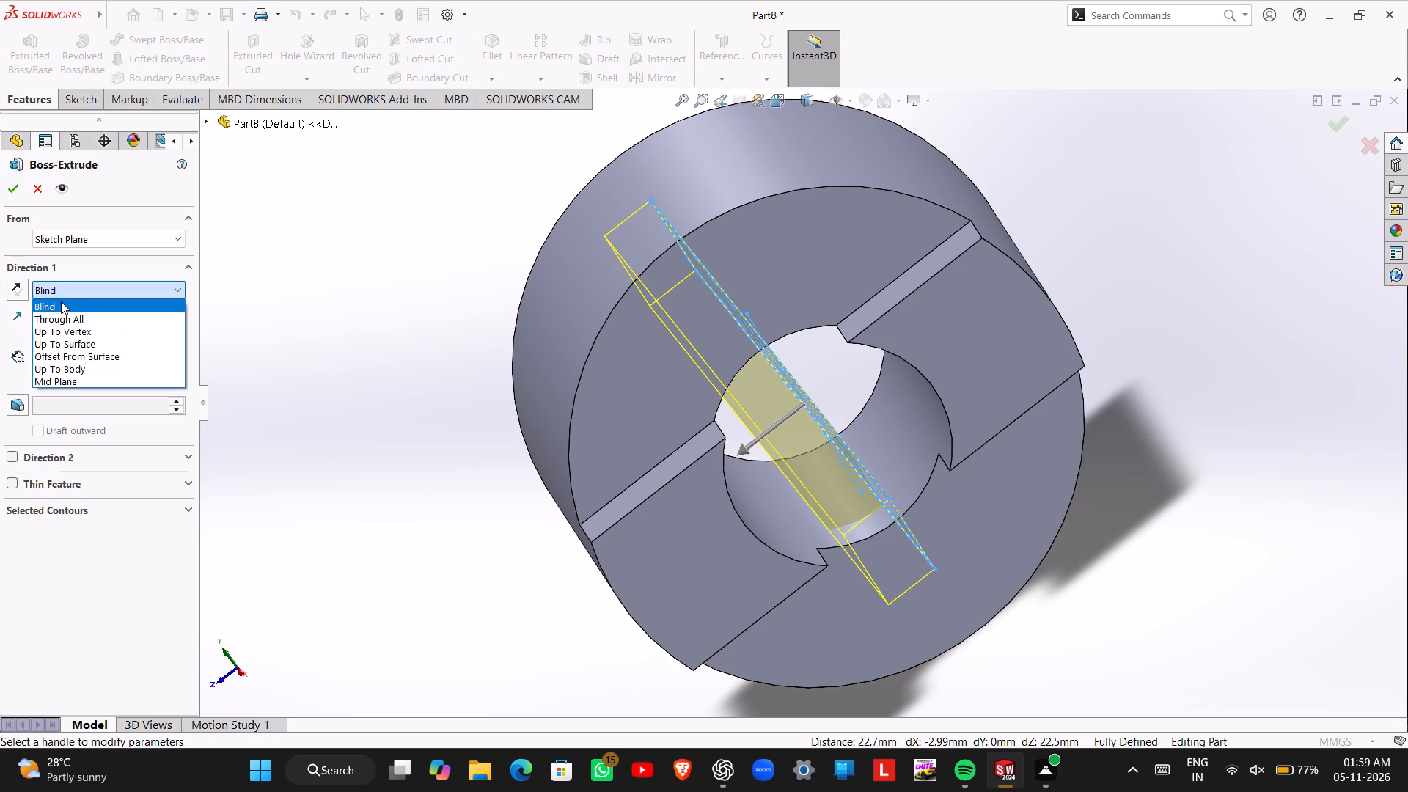
pyautogui.click(85, 354)
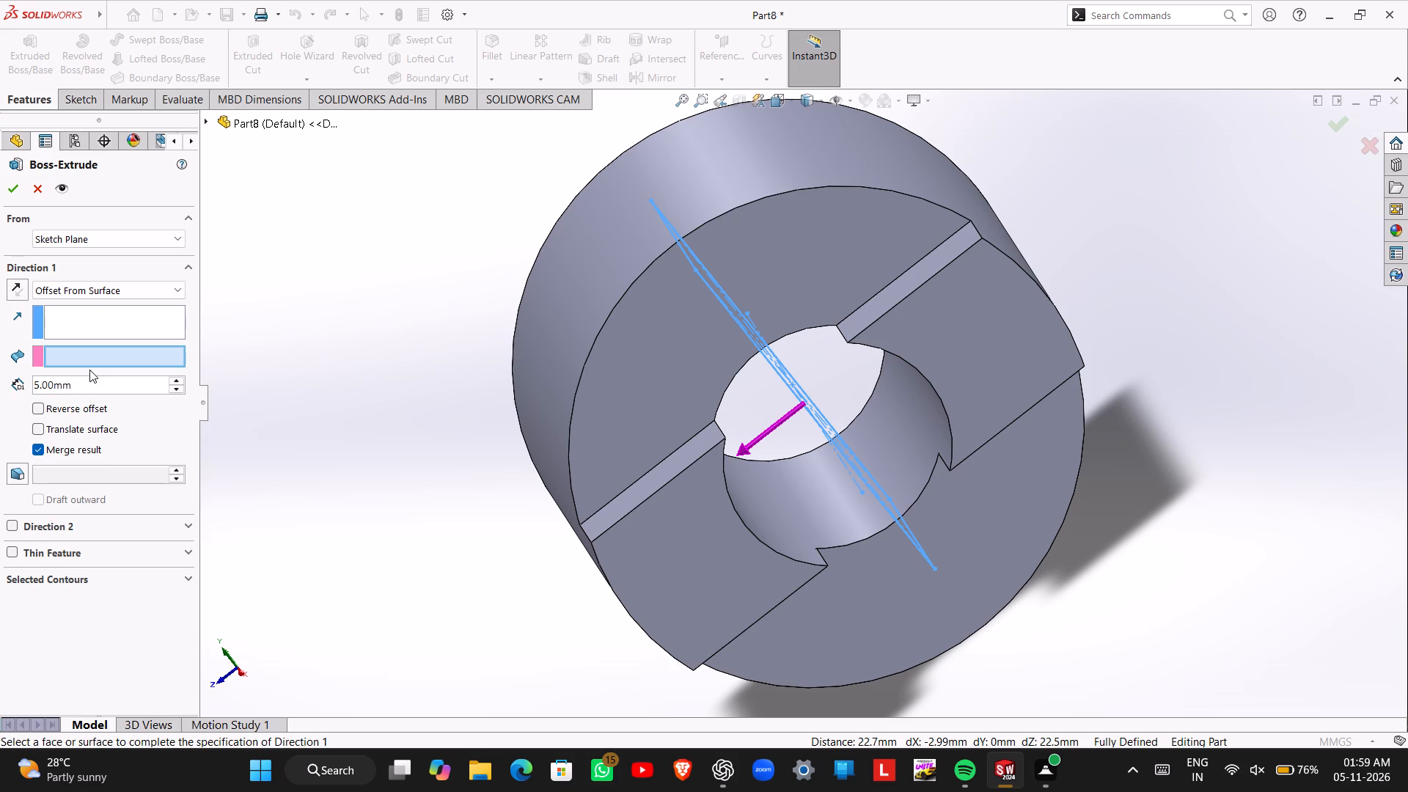
pyautogui.click(101, 290)
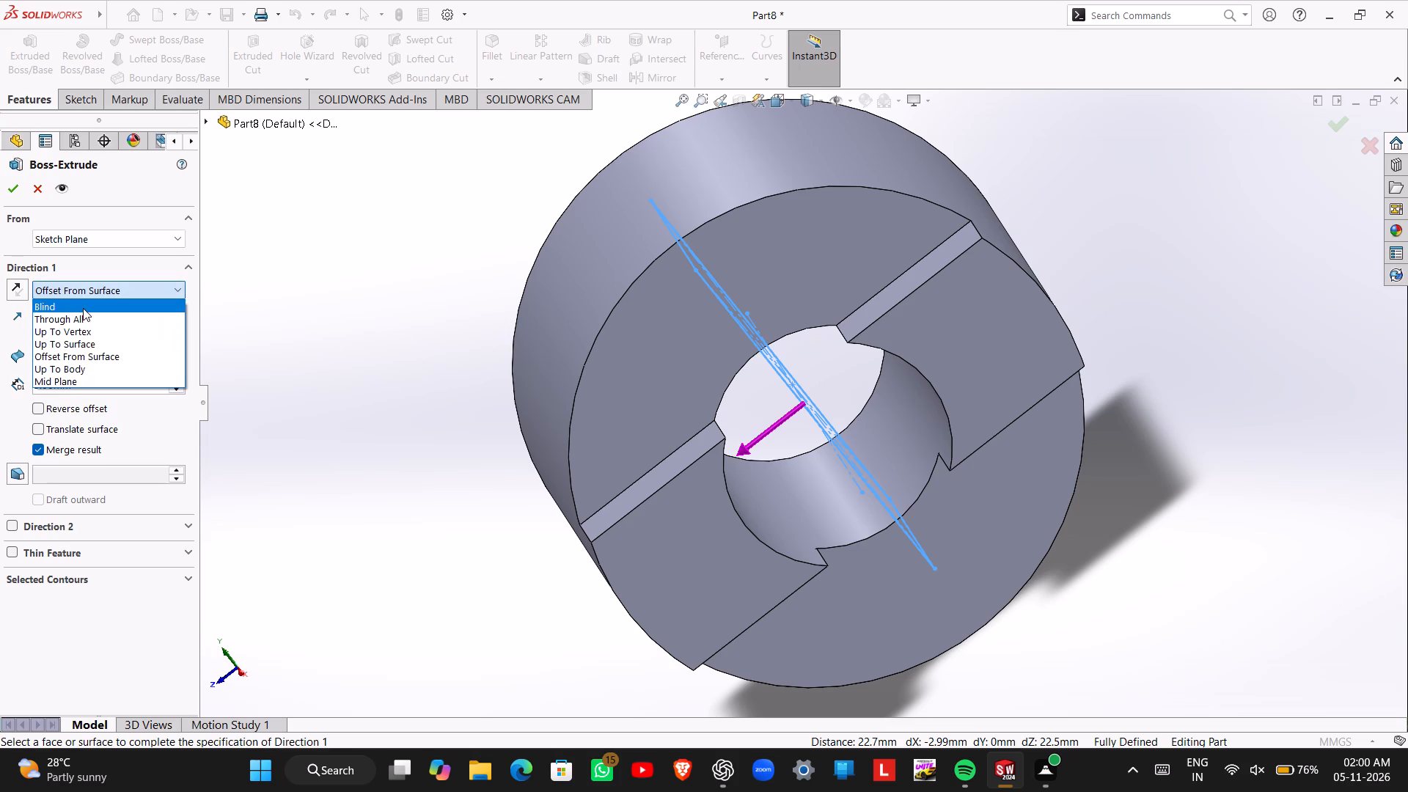
pyautogui.click(83, 308)
pyautogui.doubleClick(84, 353)
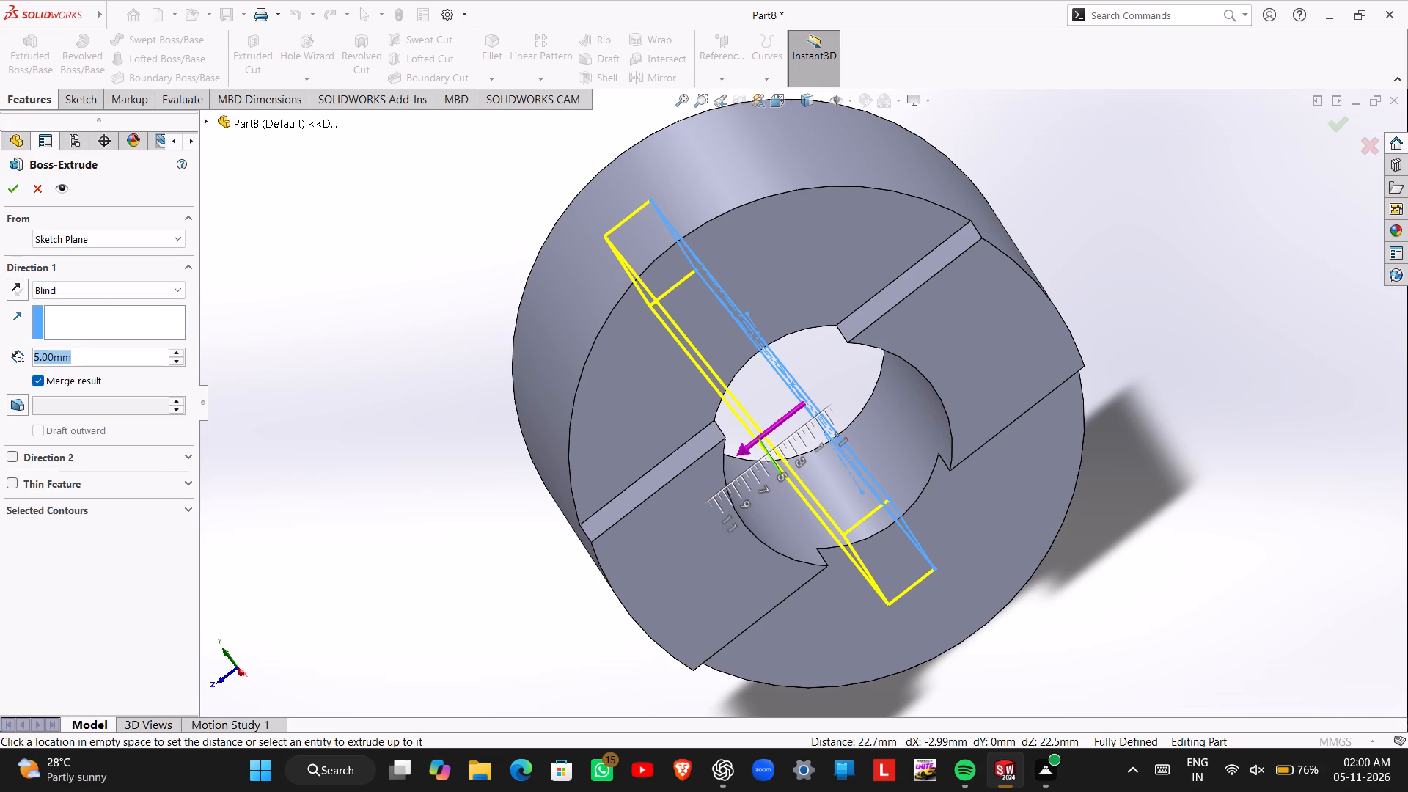
pyautogui.write('80')
pyautogui.press('Return')
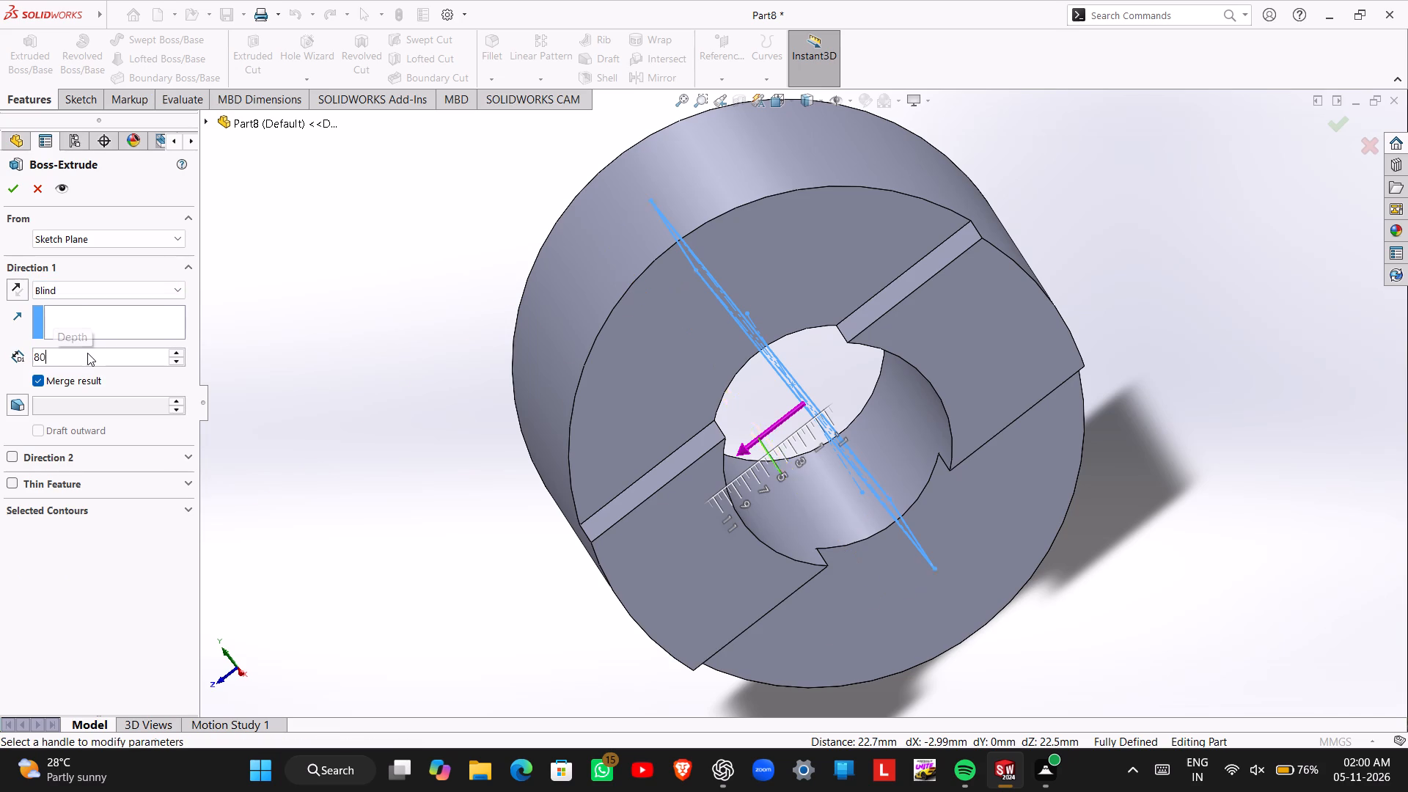
pyautogui.press('Return')
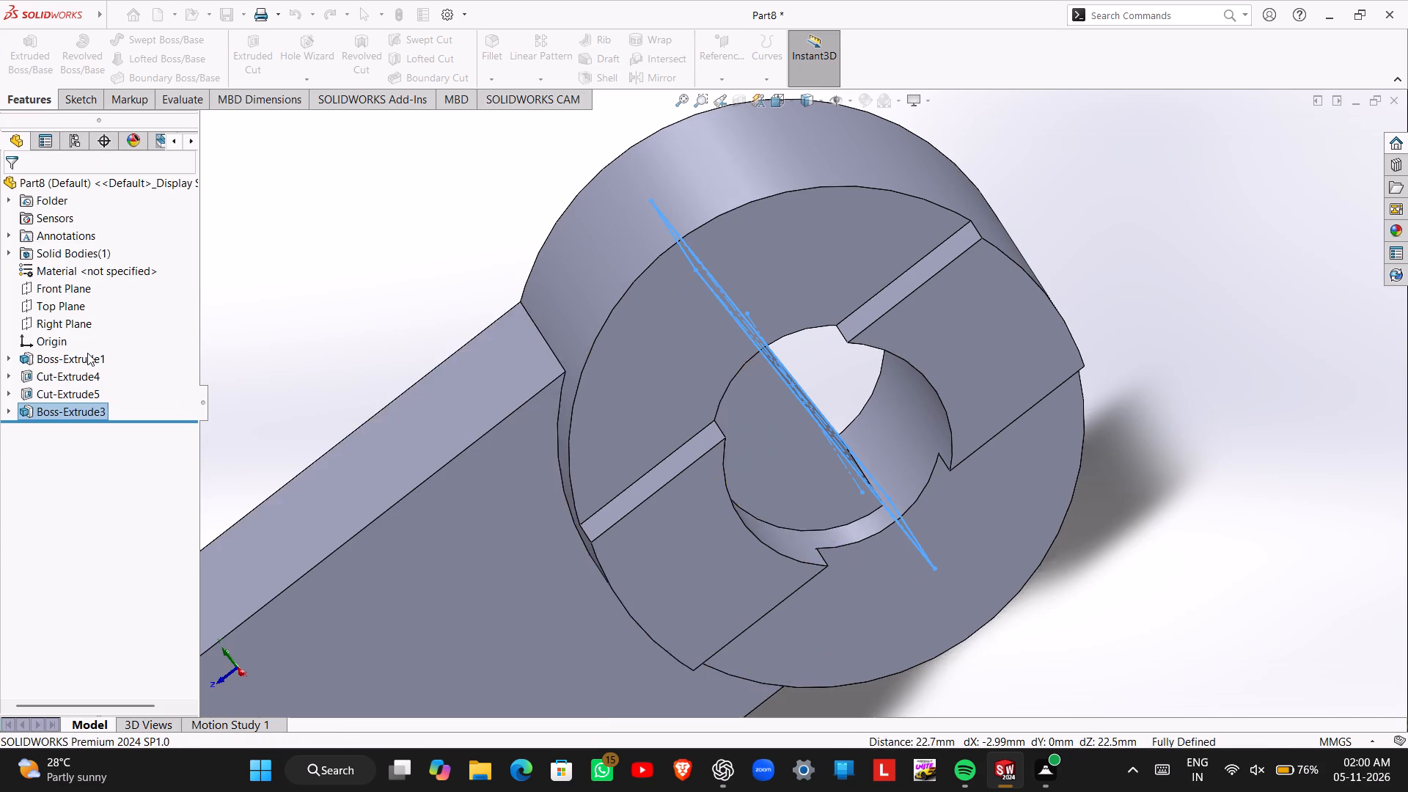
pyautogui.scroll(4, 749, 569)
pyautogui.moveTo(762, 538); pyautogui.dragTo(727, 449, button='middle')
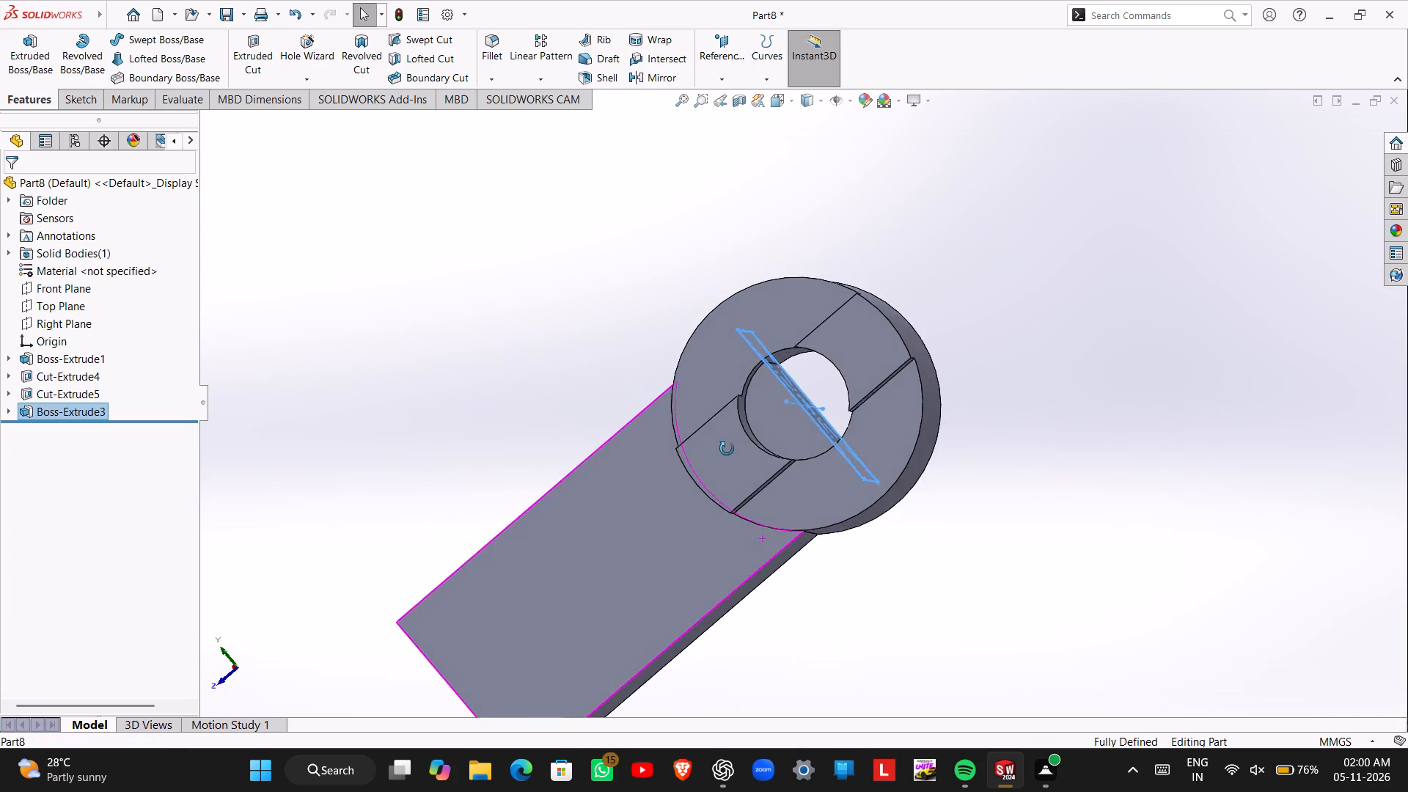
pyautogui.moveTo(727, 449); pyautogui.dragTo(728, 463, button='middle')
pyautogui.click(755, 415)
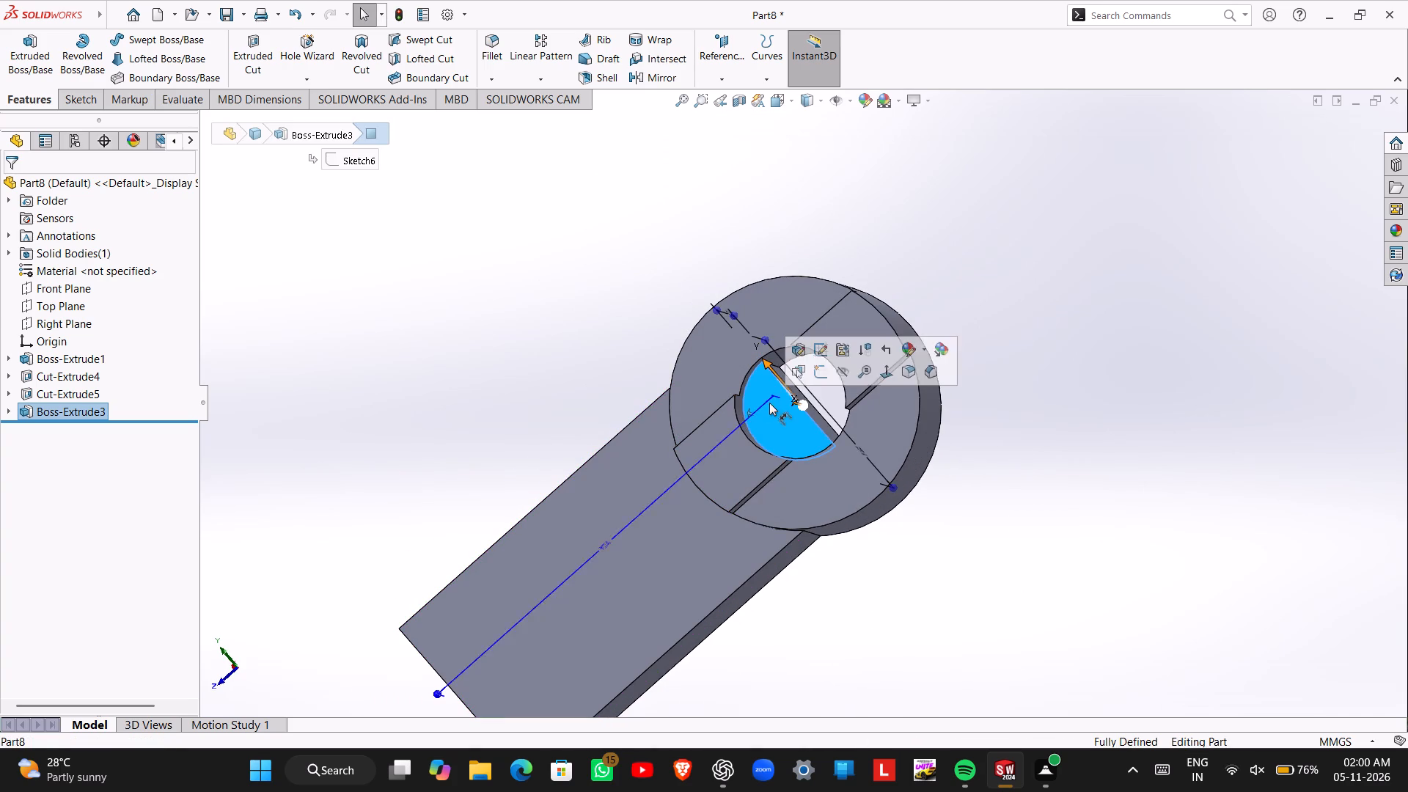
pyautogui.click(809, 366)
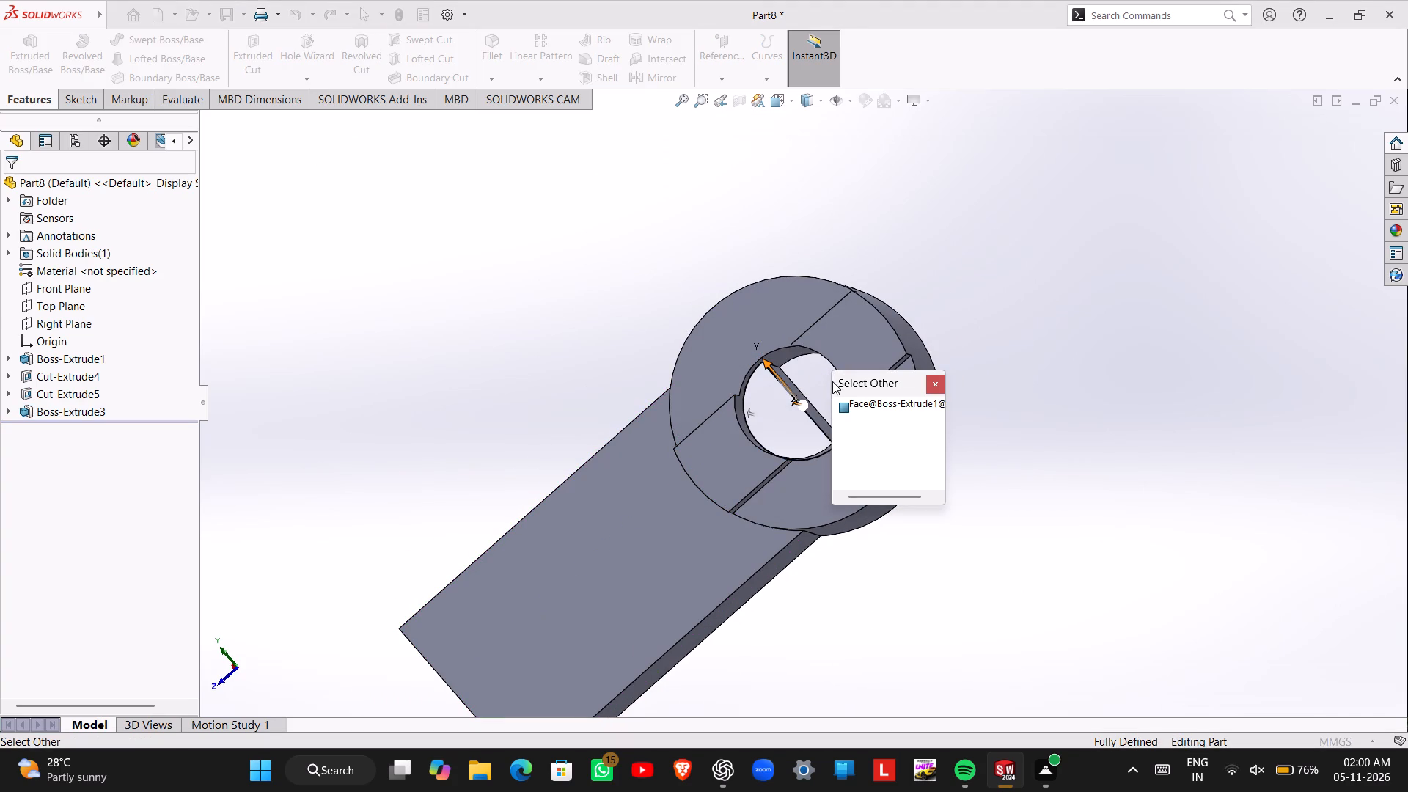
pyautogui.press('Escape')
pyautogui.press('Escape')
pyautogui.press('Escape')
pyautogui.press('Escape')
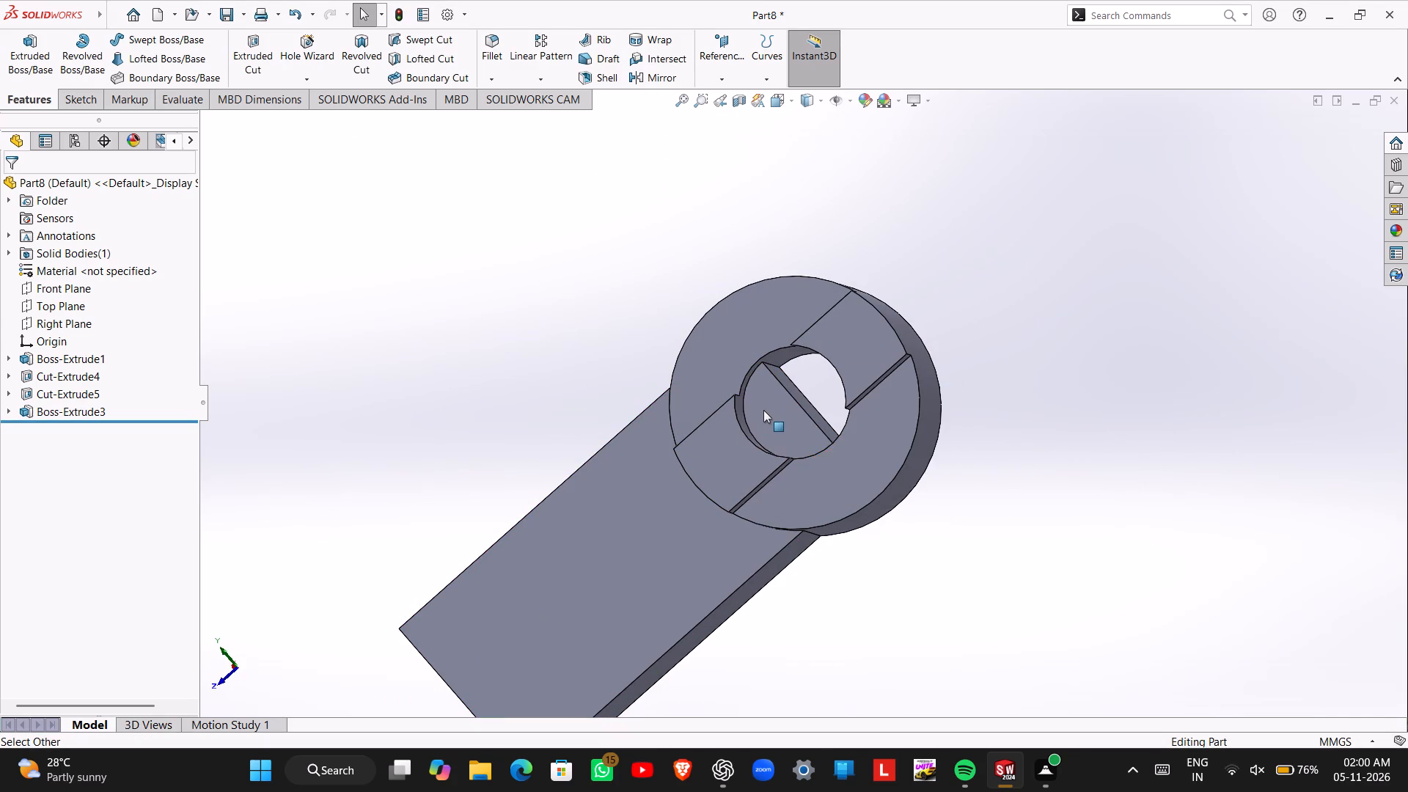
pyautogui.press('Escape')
# Start a sketch on the boss's half-moon face inside the bore and draw a circle of about 10 mm radius centered on the origin.
pyautogui.click(762, 410)
pyautogui.click(823, 368)
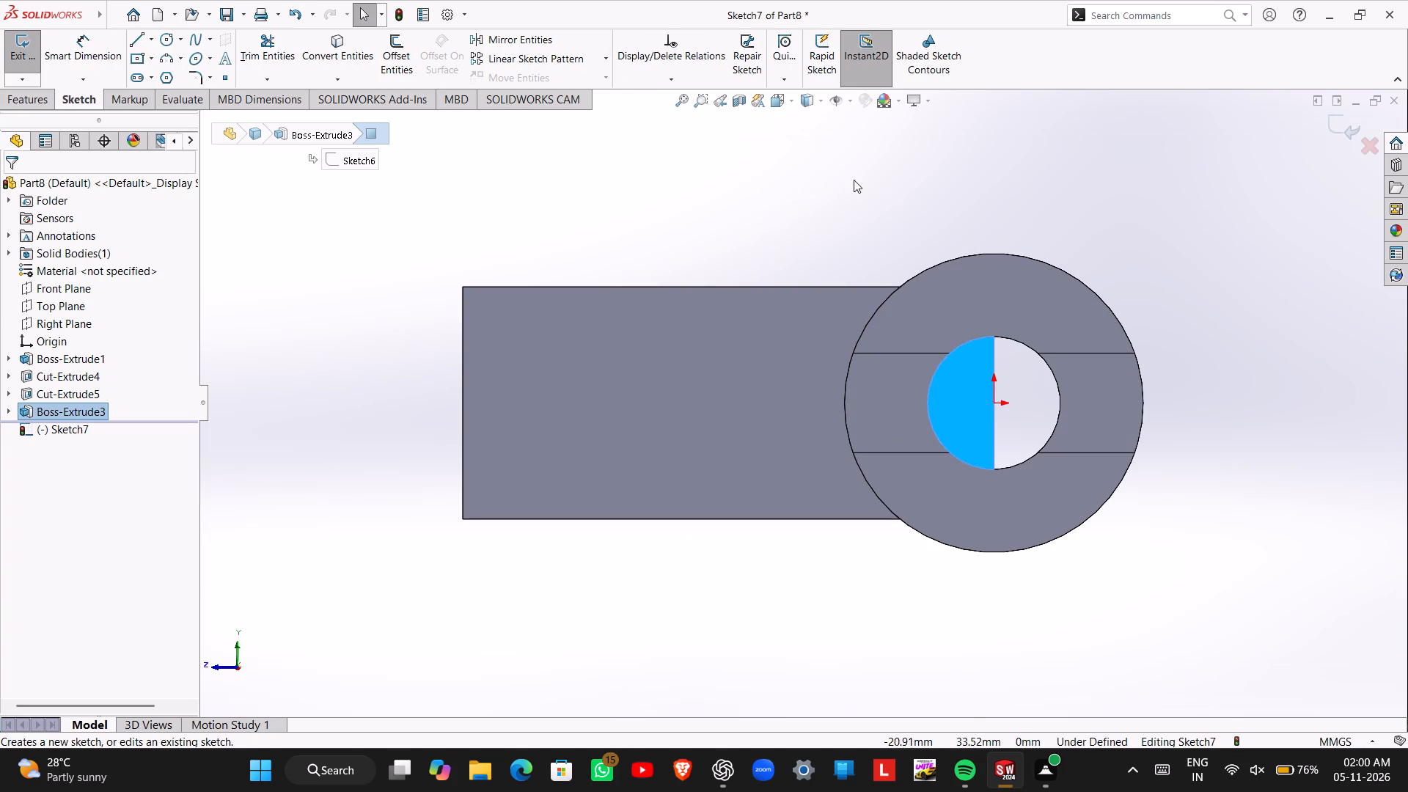
pyautogui.click(169, 39)
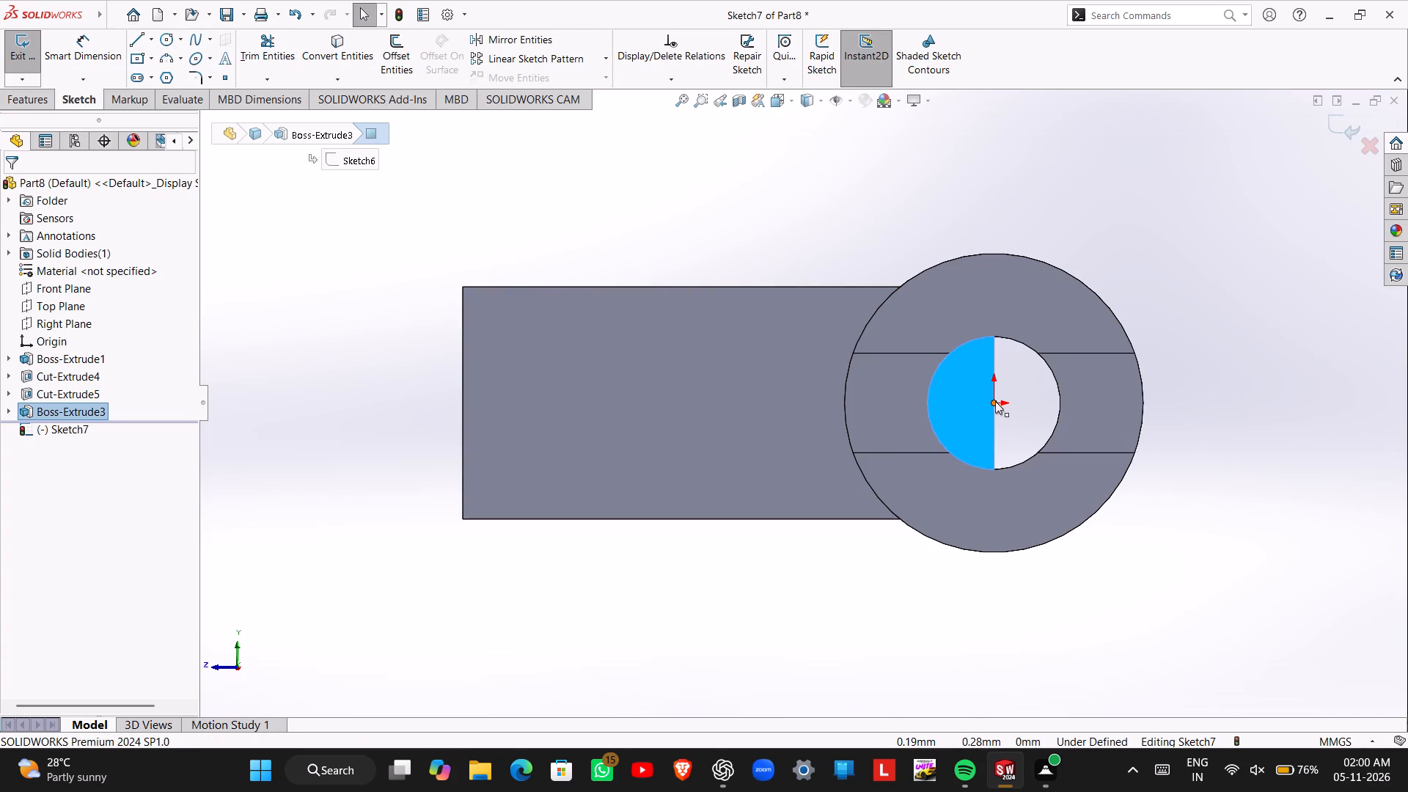
pyautogui.click(994, 401)
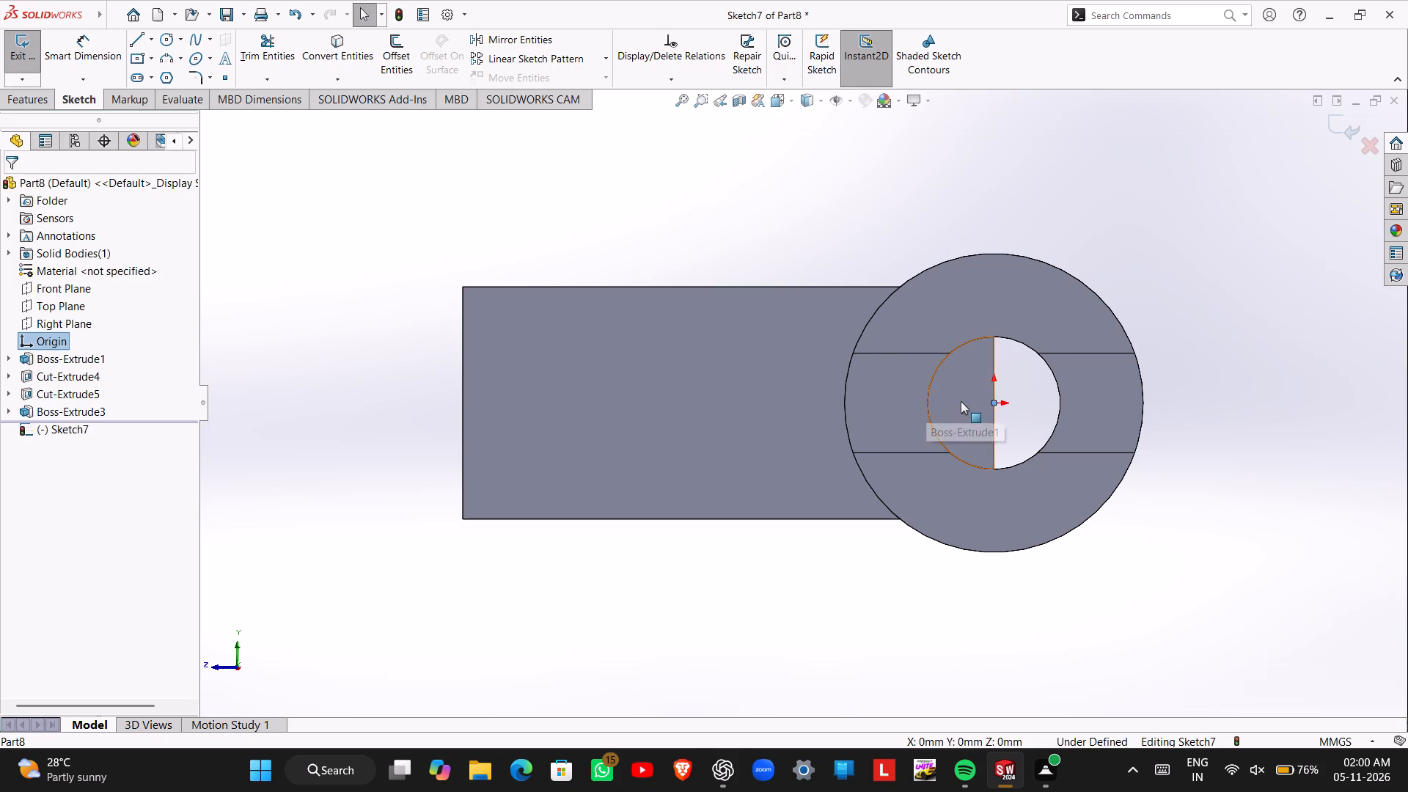
pyautogui.click(162, 37)
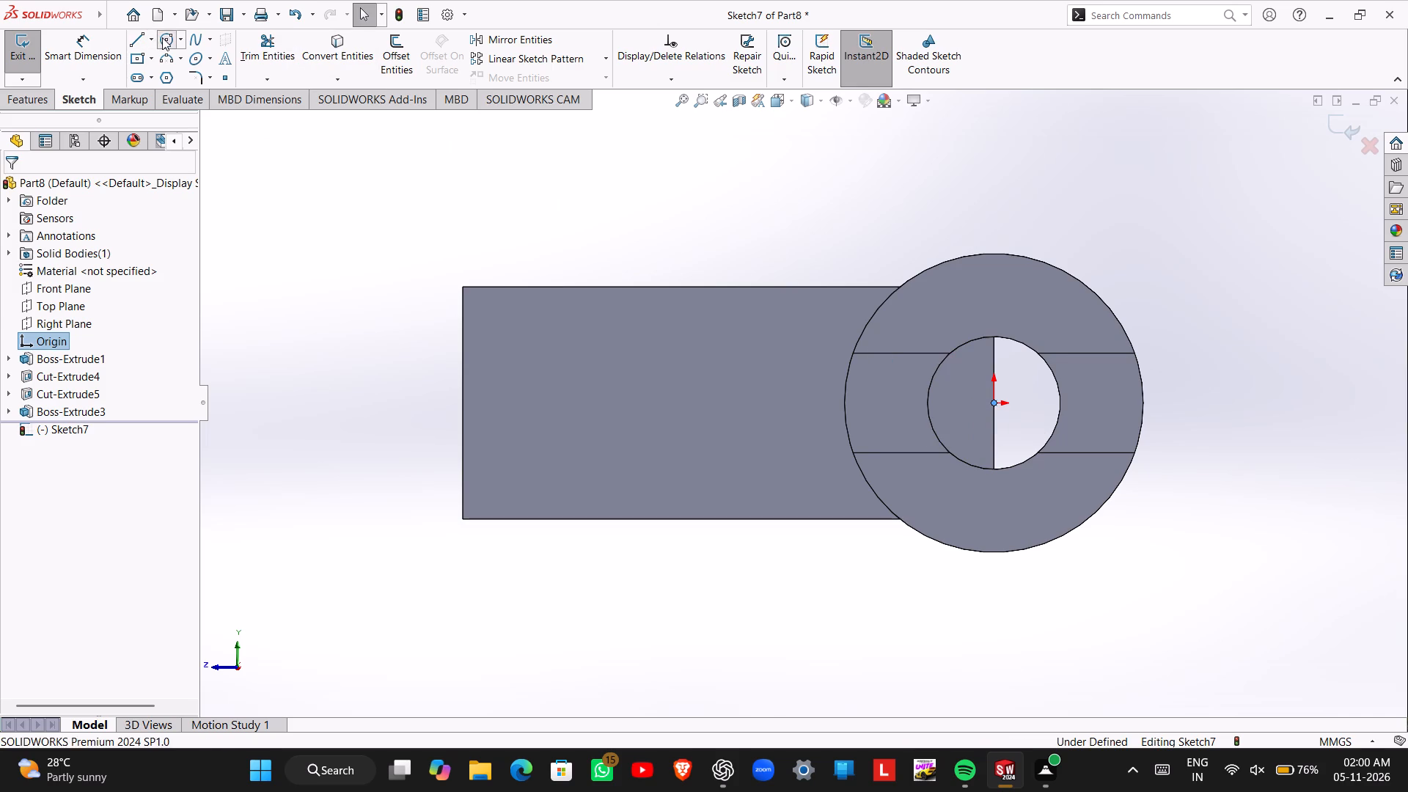
pyautogui.click(994, 405)
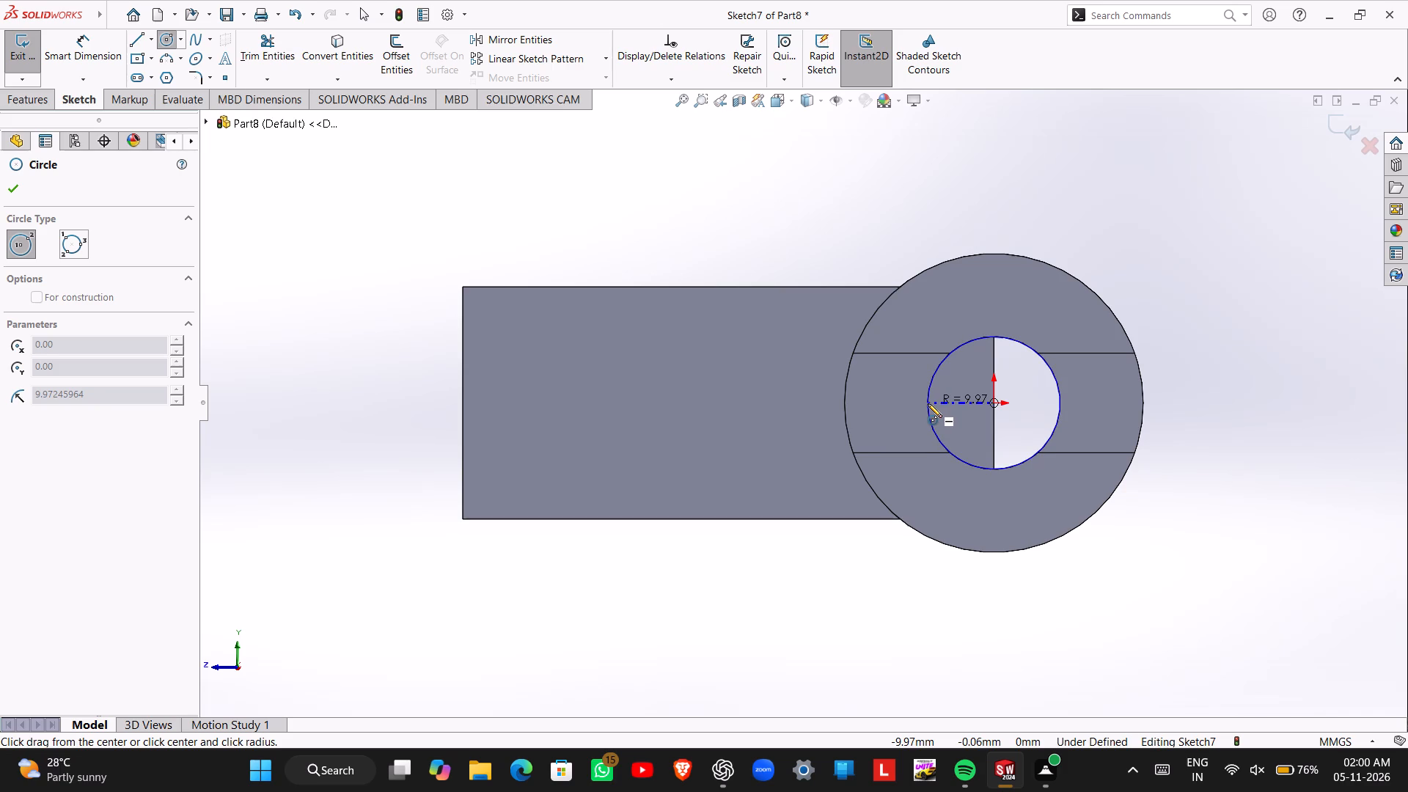
pyautogui.click(928, 403)
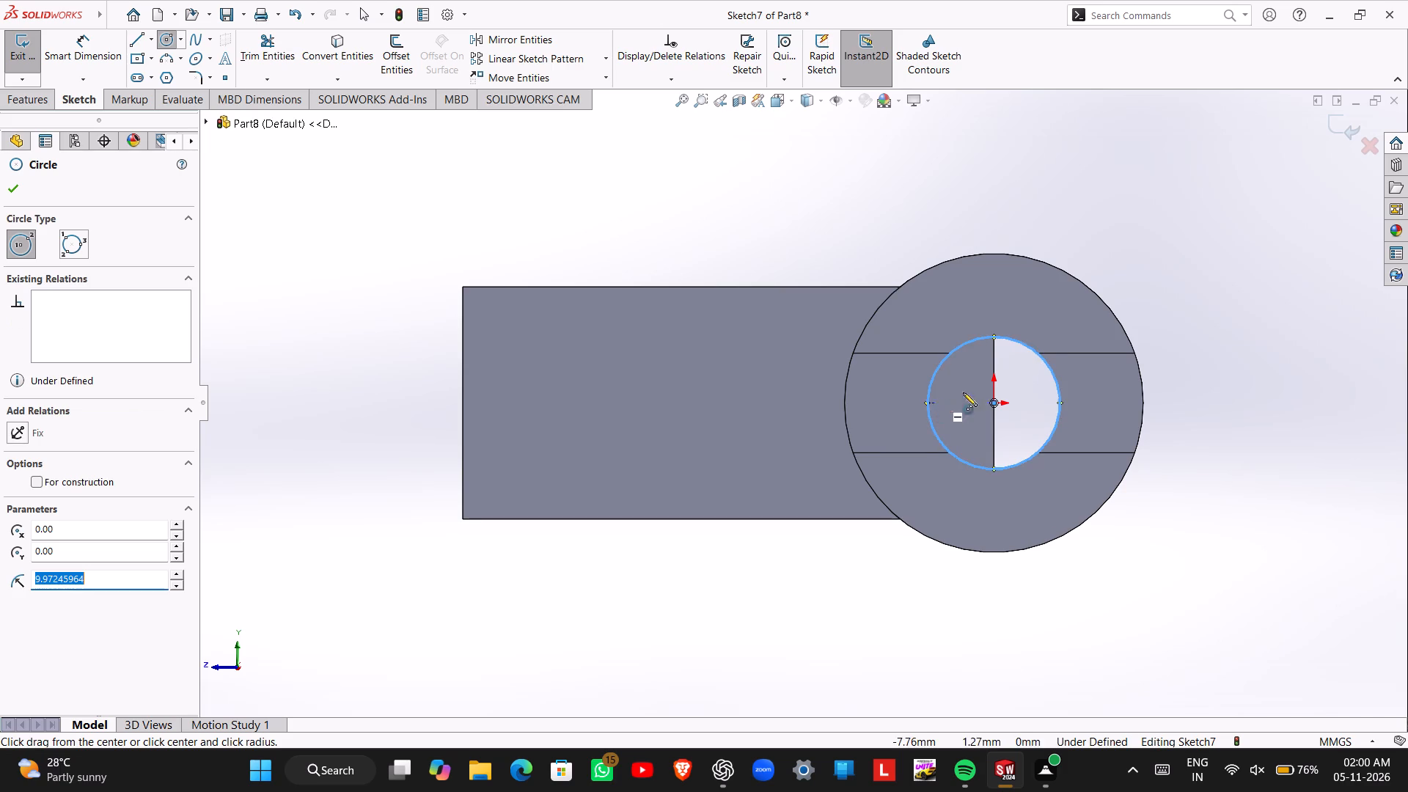
pyautogui.press('Escape')
# Dimension the circle's diameter to 20 mm and finish the sketch.
pyautogui.moveTo(1194, 419); pyautogui.dragTo(1184, 313, button='right')
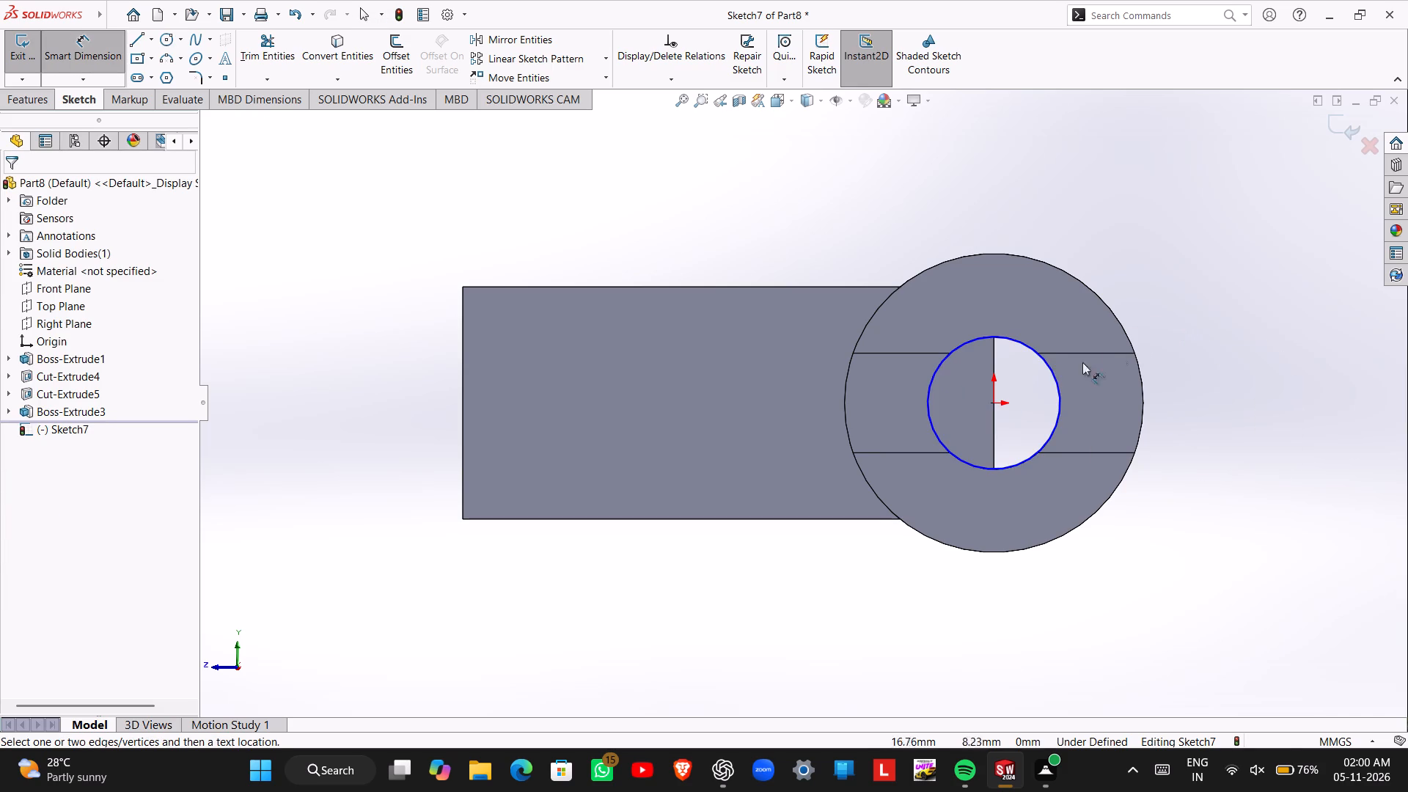
pyautogui.click(1033, 353)
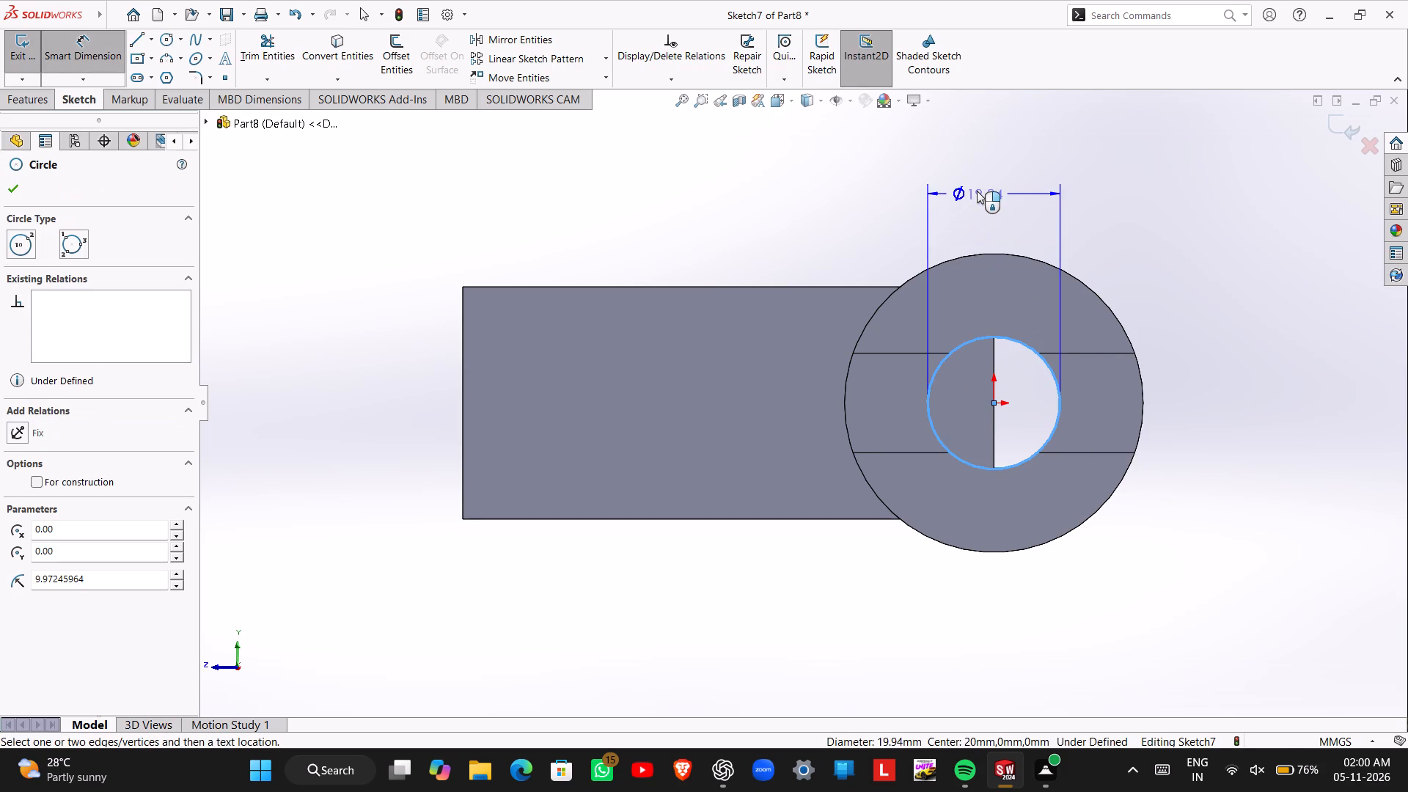
pyautogui.click(982, 193)
pyautogui.write('20')
pyautogui.press('Return')
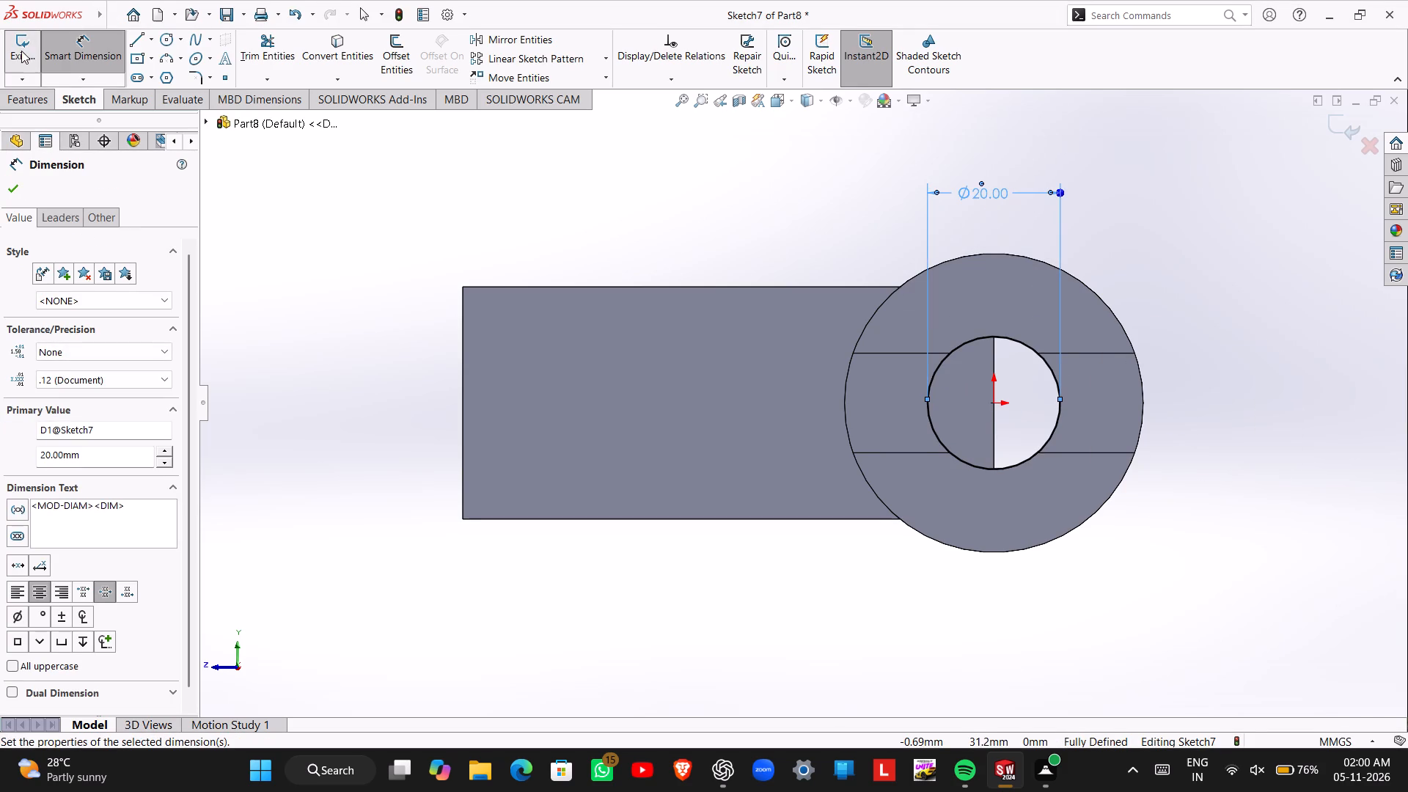
pyautogui.click(21, 51)
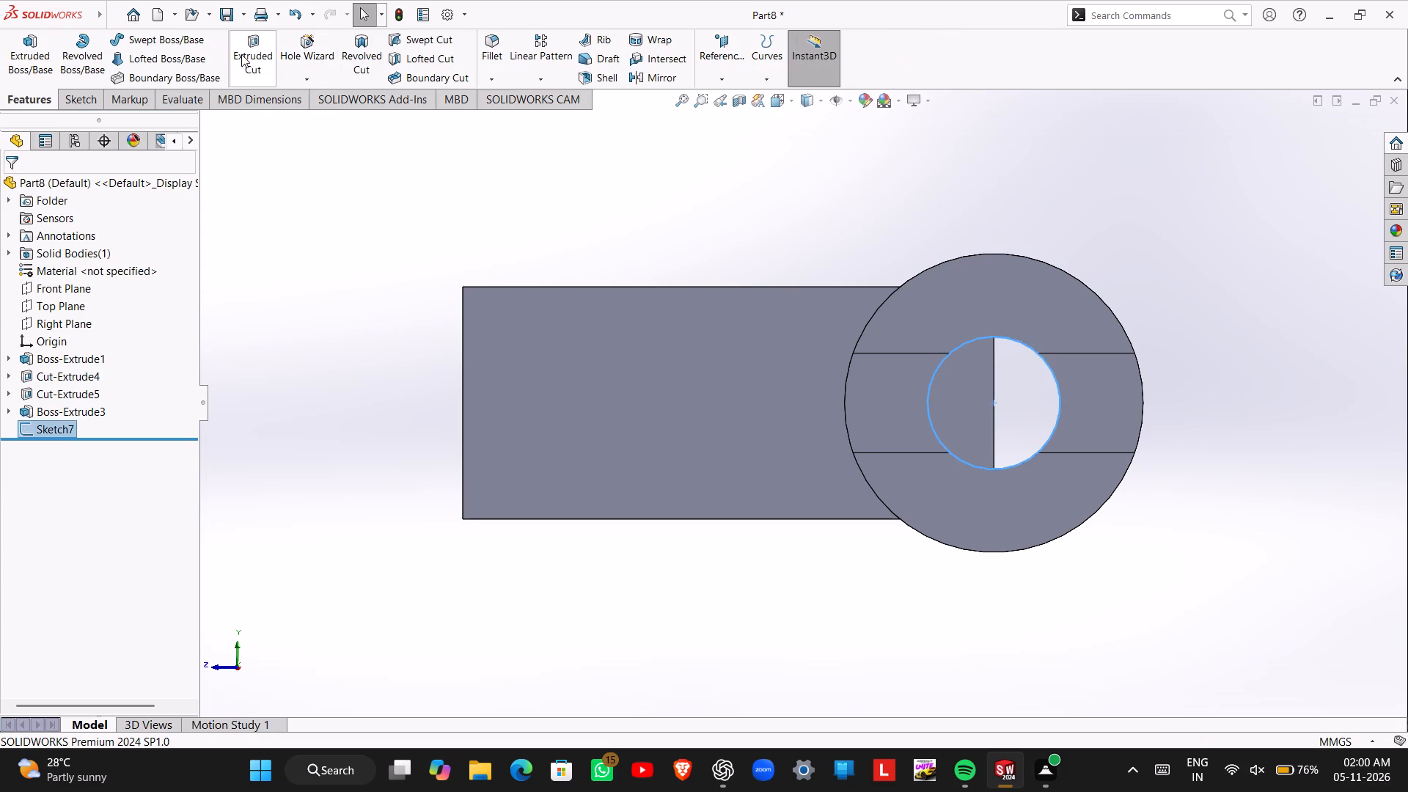
# Cut-extrude the 20 mm circle with a blind depth of 80 mm to clear the bore through the rectangular boss.
pyautogui.click(241, 54)
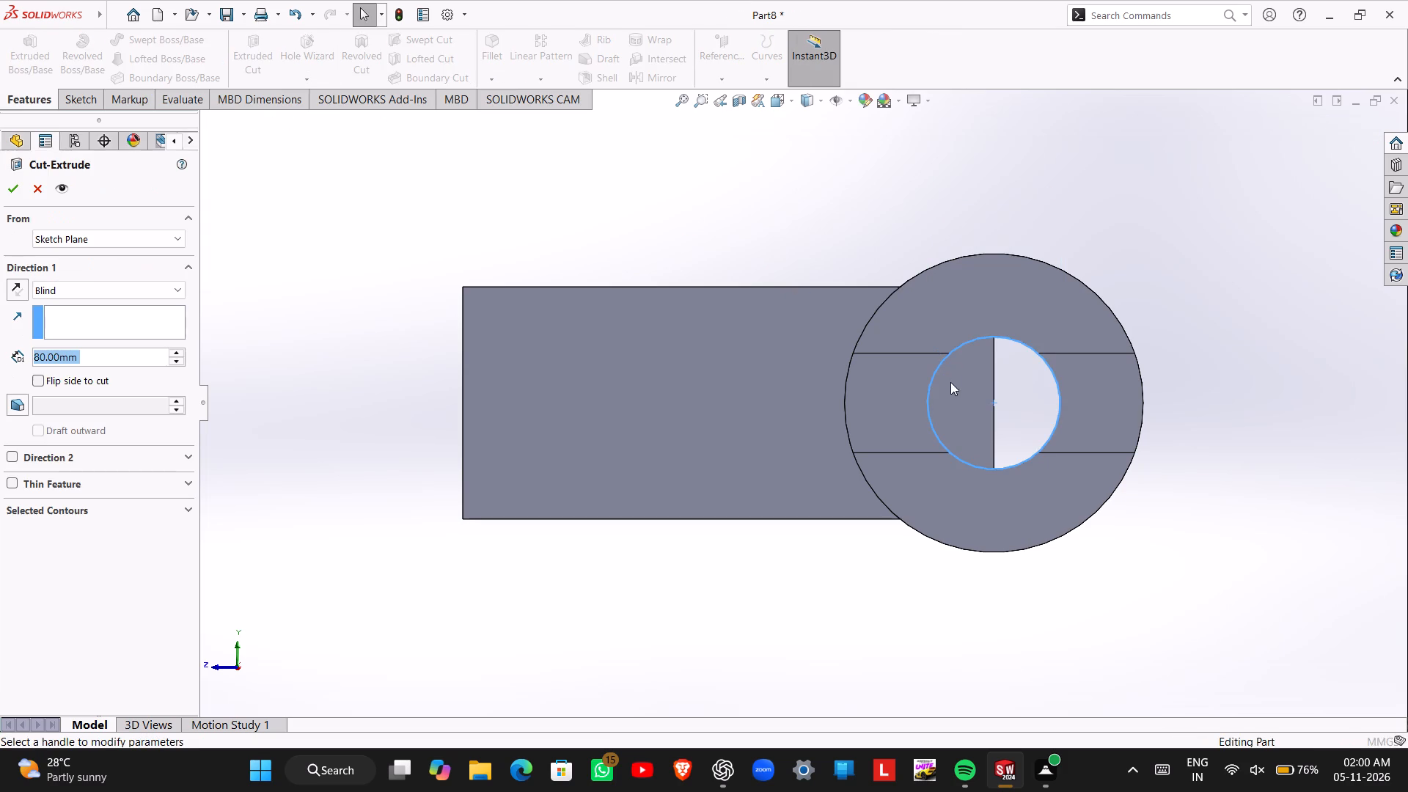
pyautogui.moveTo(958, 385); pyautogui.dragTo(826, 414, button='middle')
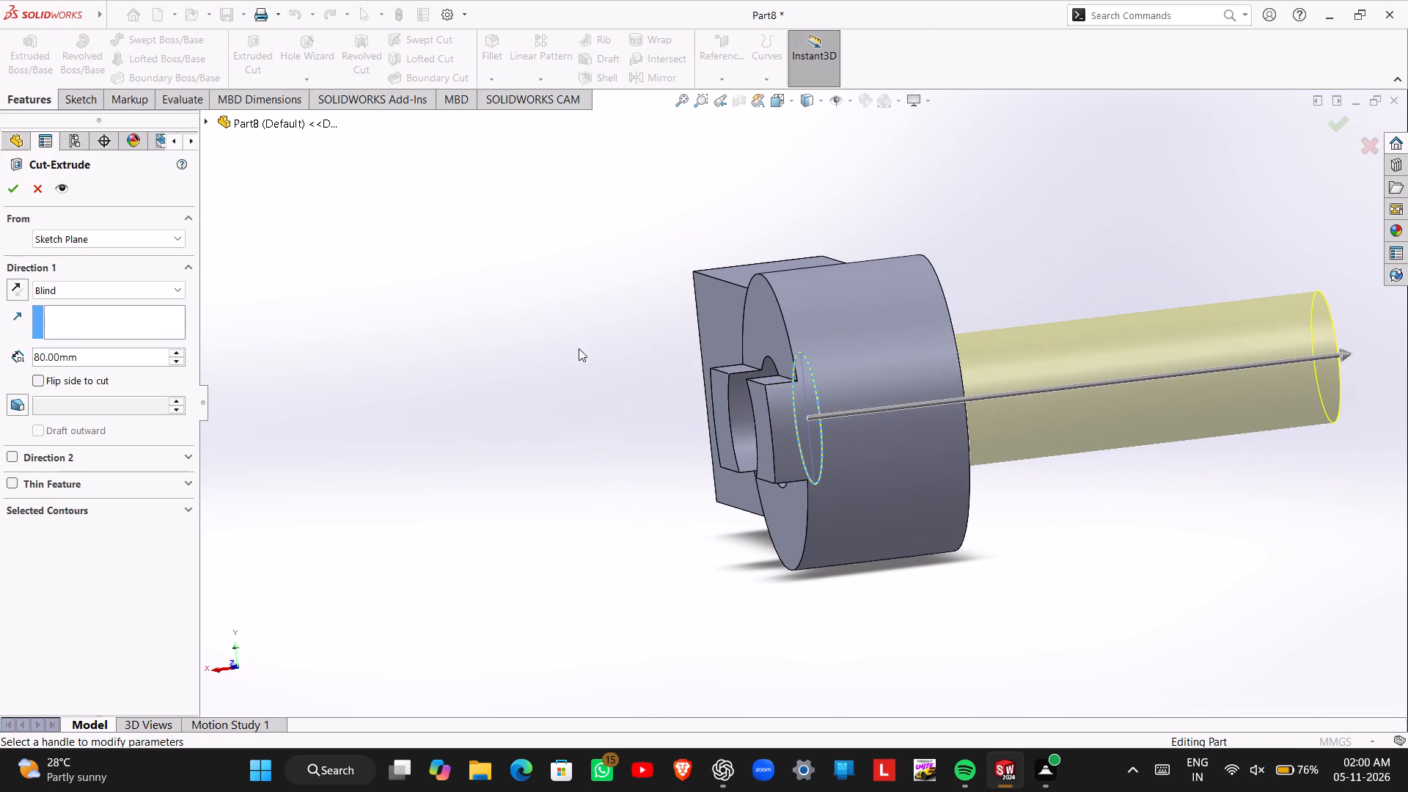
pyautogui.click(20, 183)
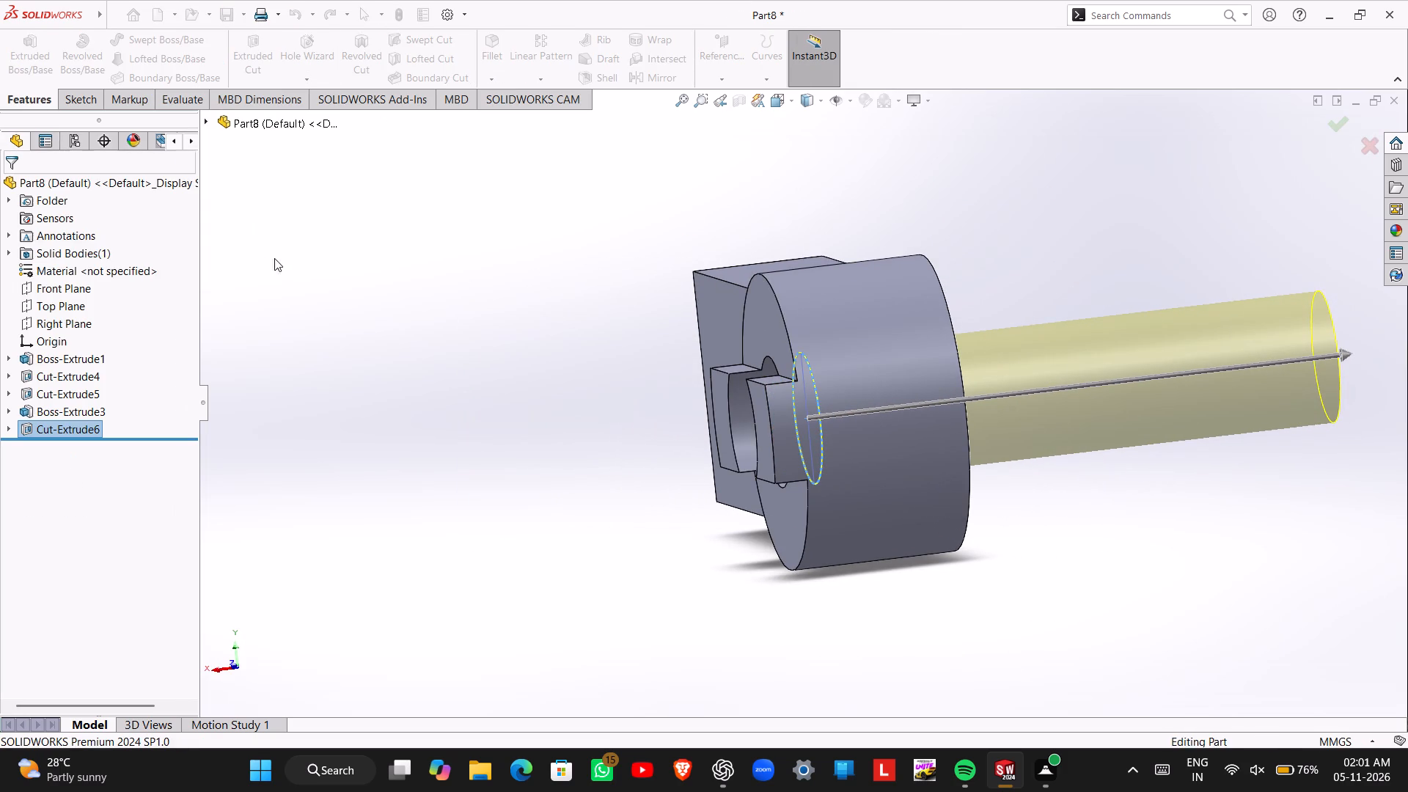
# Start a sketch on the rectangular end face of the 80 mm arm.
pyautogui.moveTo(510, 322); pyautogui.dragTo(686, 472, button='middle')
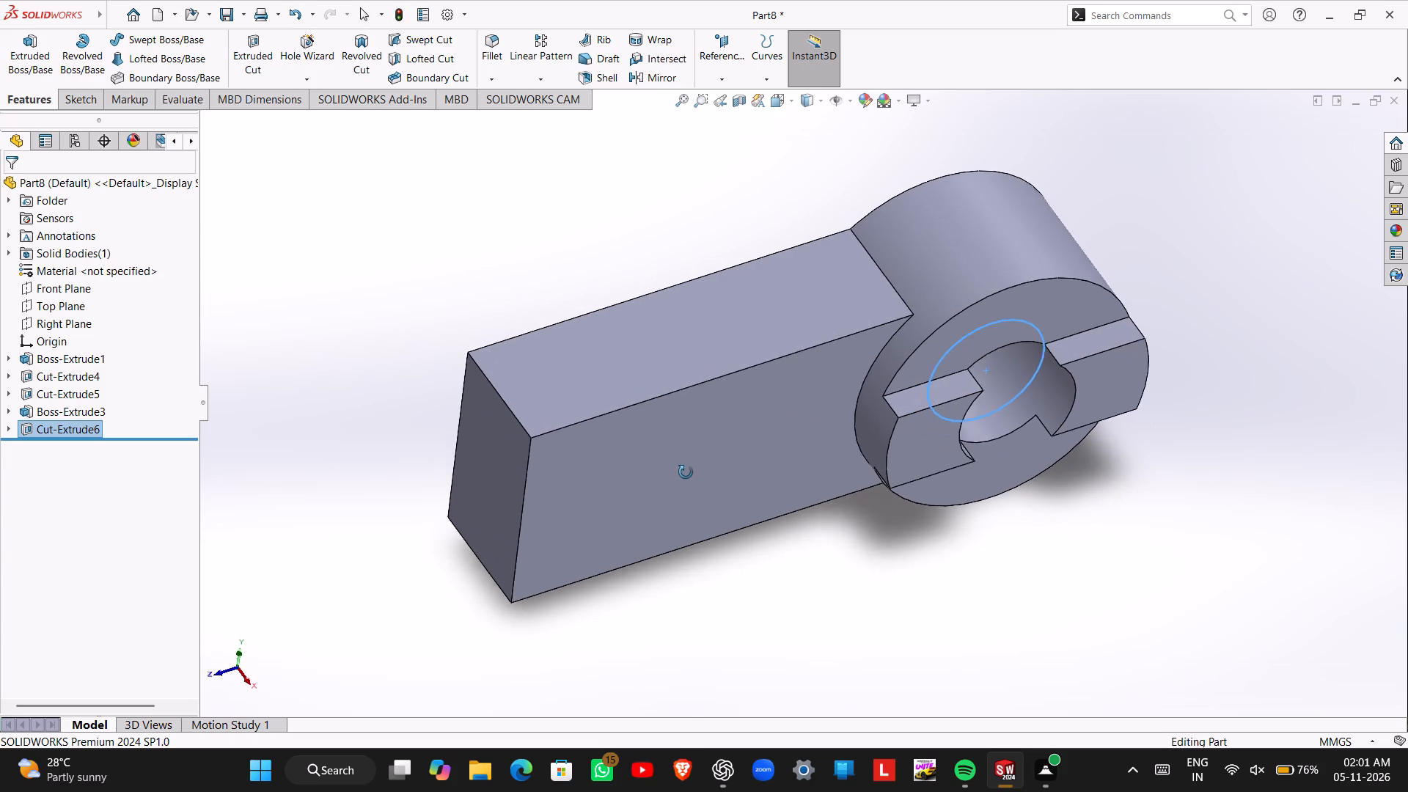
pyautogui.moveTo(686, 472); pyautogui.dragTo(686, 474, button='middle')
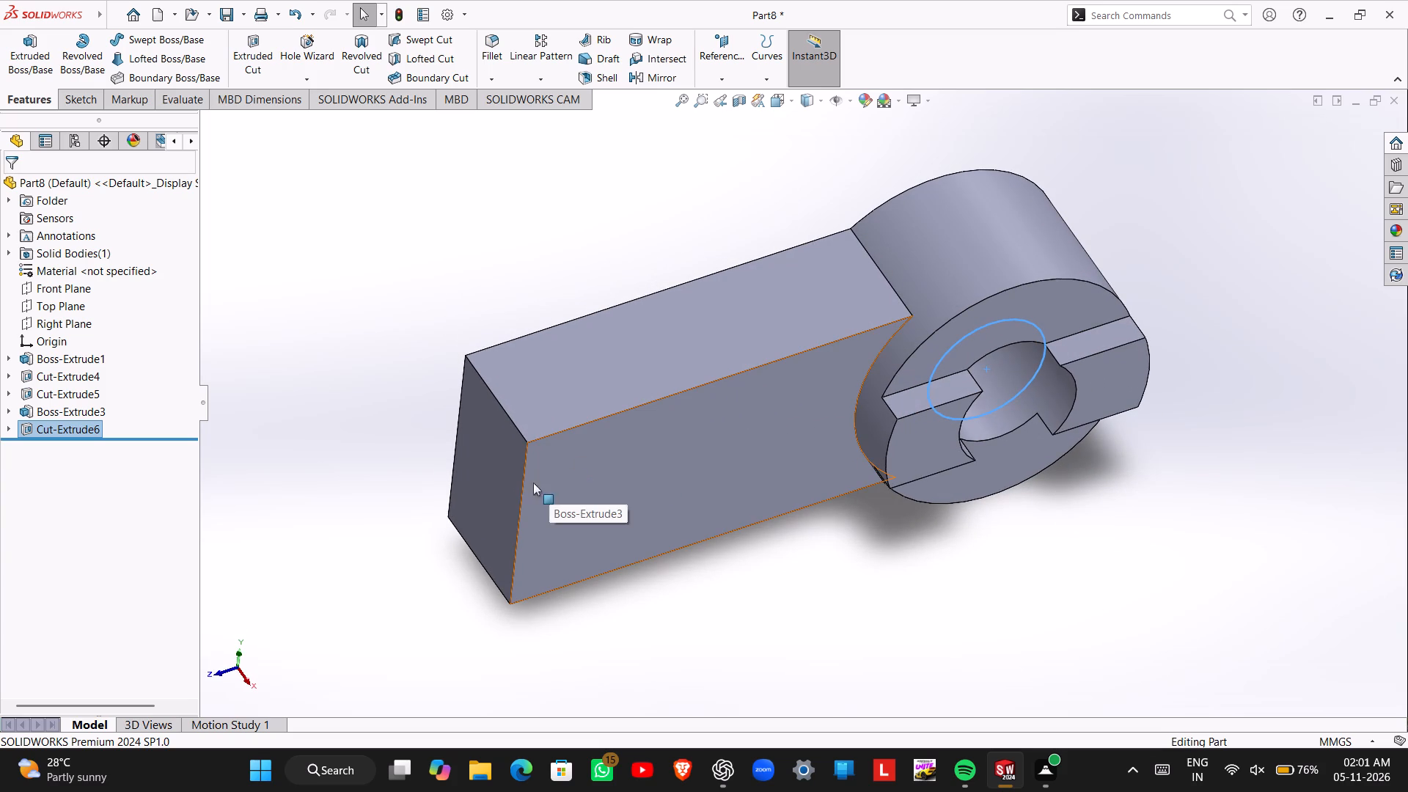
pyautogui.moveTo(500, 485); pyautogui.dragTo(548, 444, button='middle')
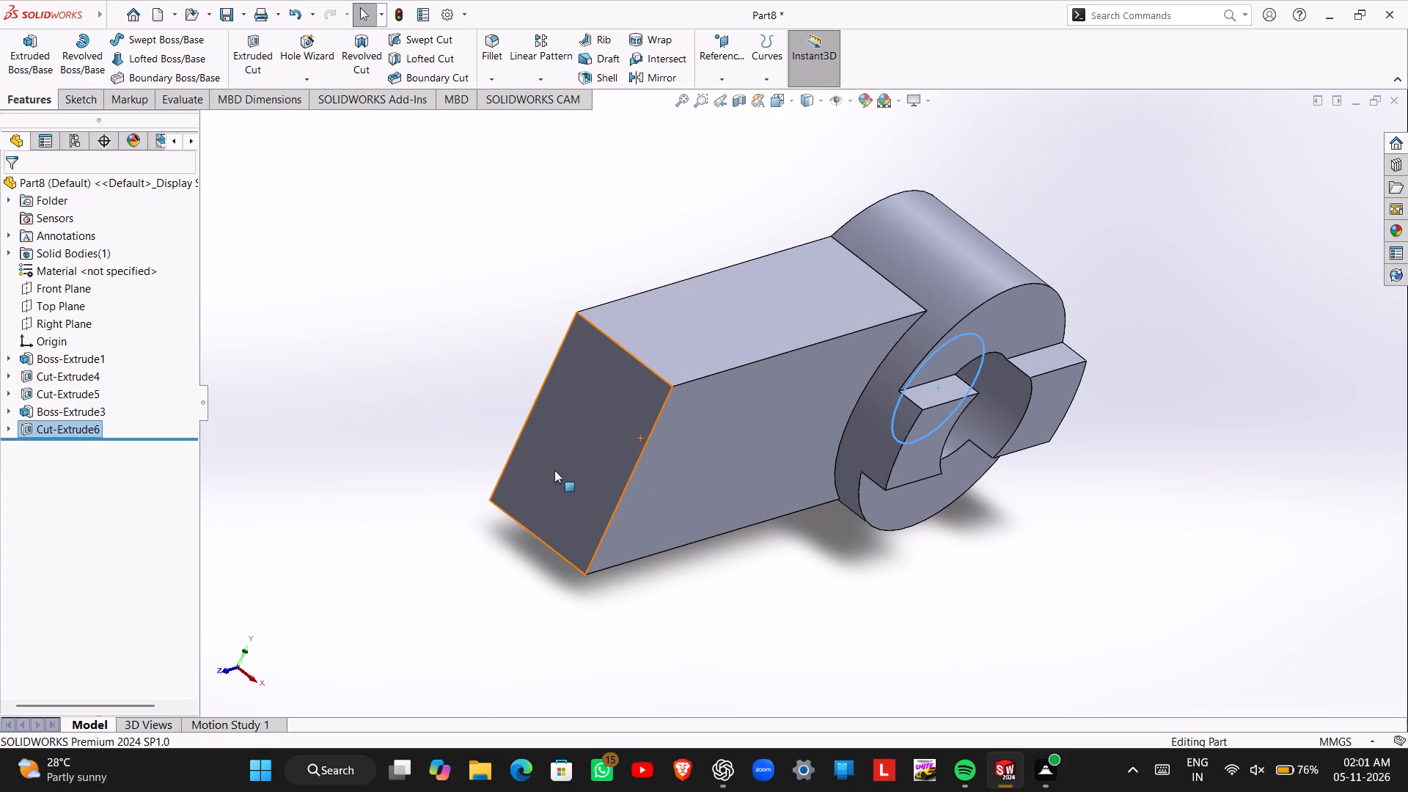
pyautogui.click(554, 470)
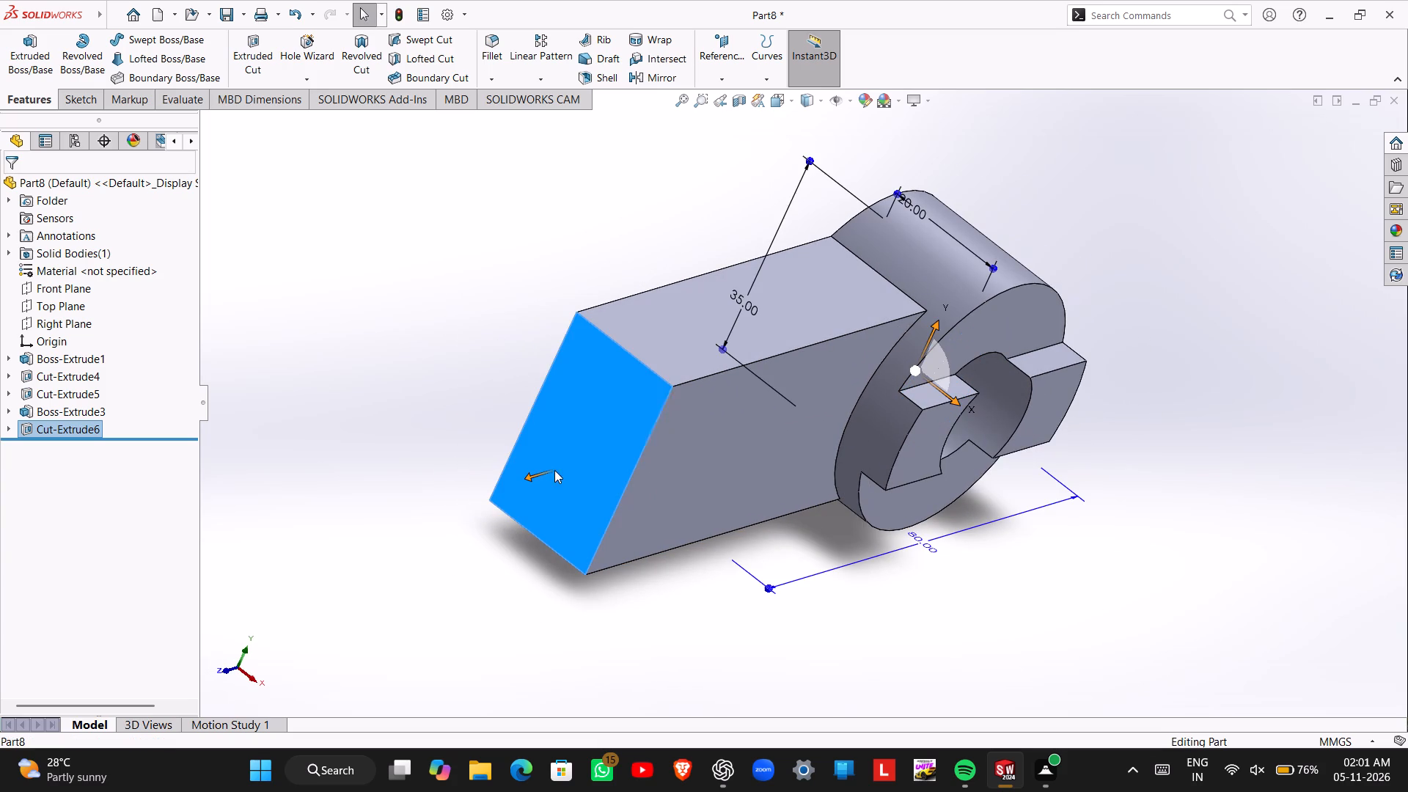
pyautogui.click(619, 426)
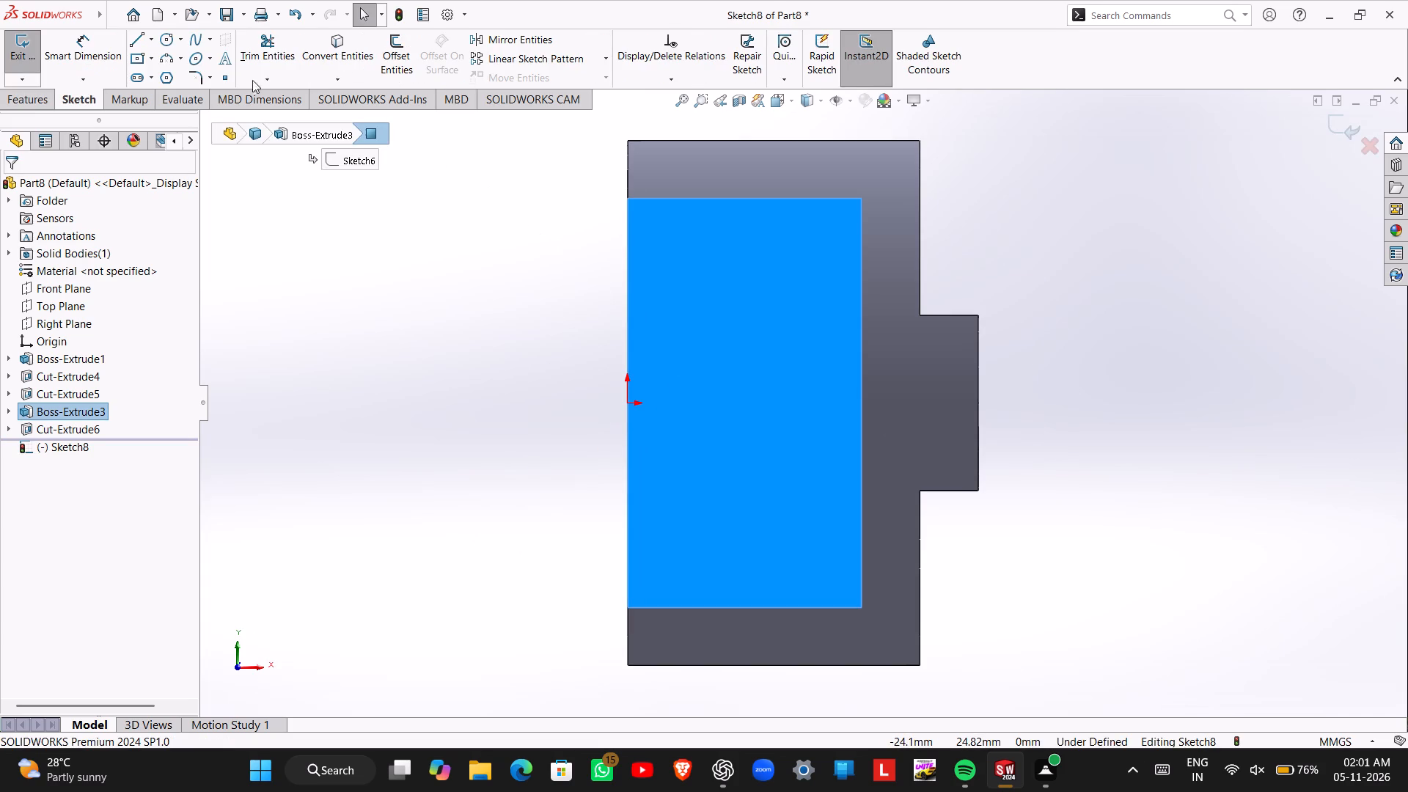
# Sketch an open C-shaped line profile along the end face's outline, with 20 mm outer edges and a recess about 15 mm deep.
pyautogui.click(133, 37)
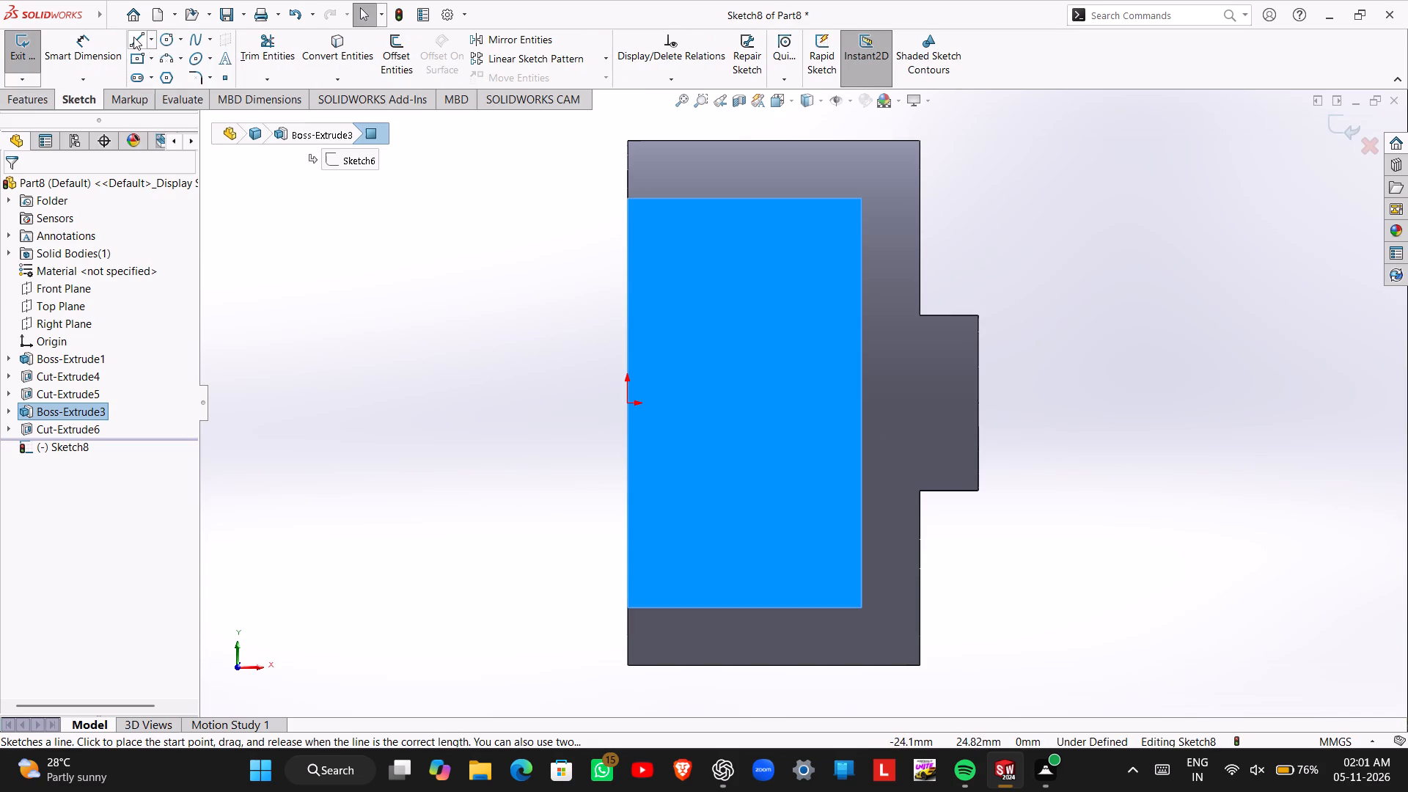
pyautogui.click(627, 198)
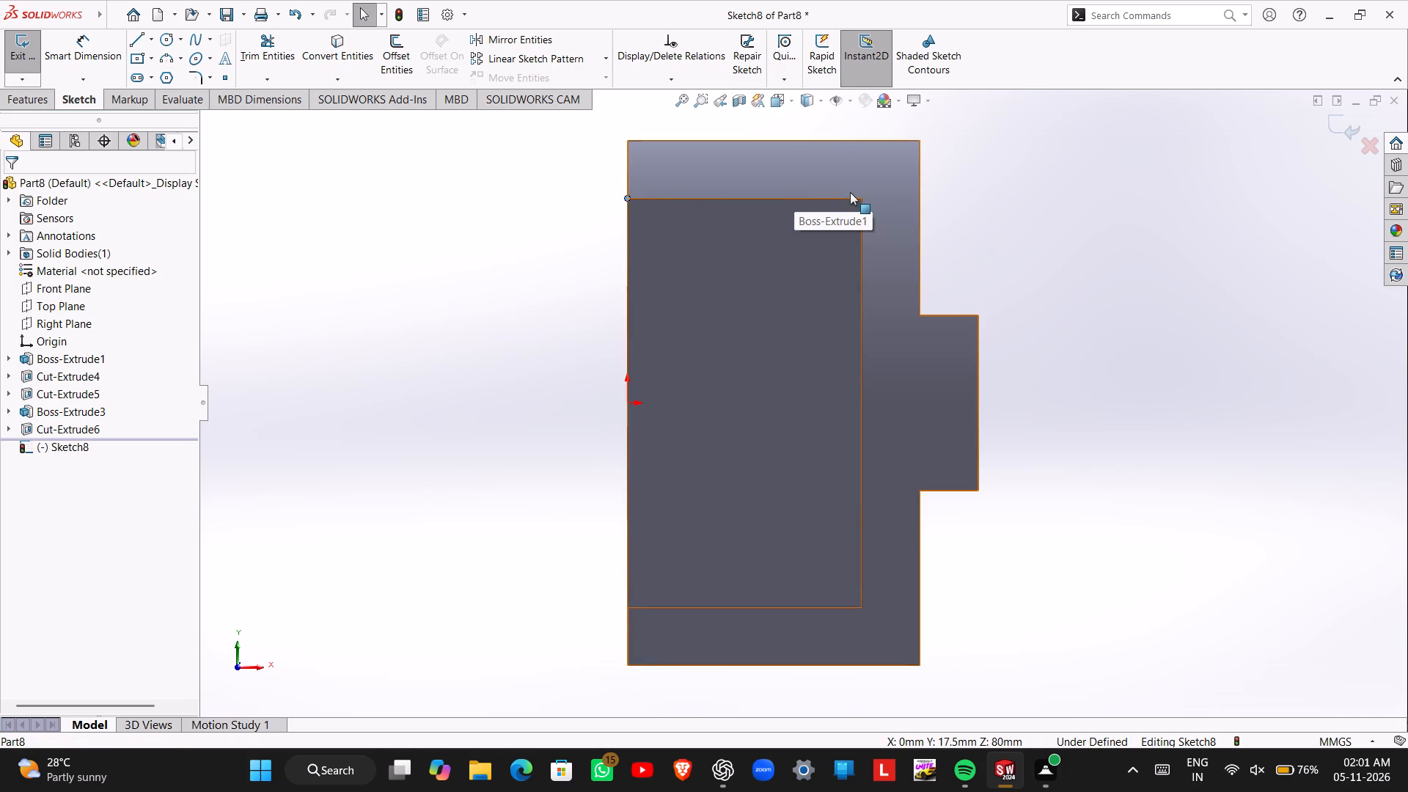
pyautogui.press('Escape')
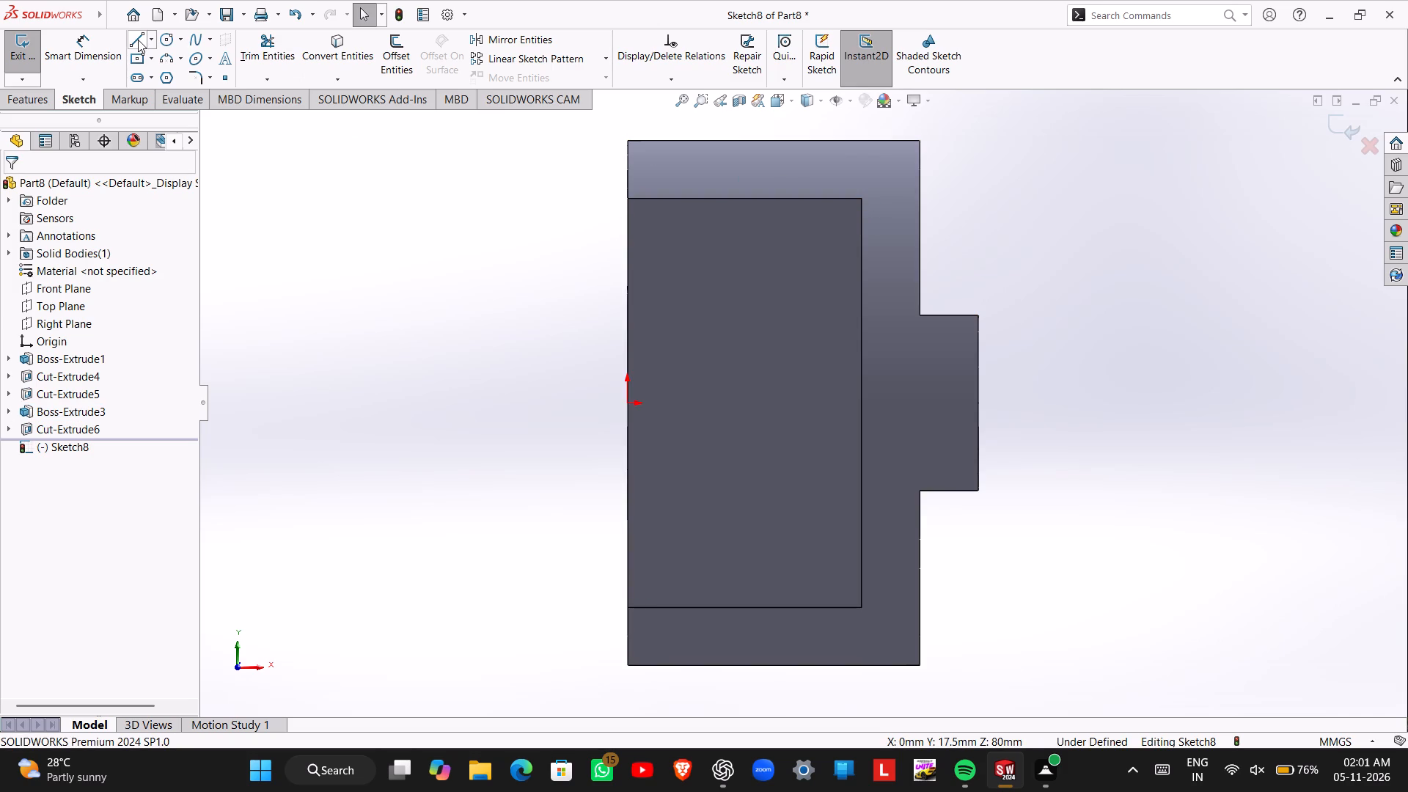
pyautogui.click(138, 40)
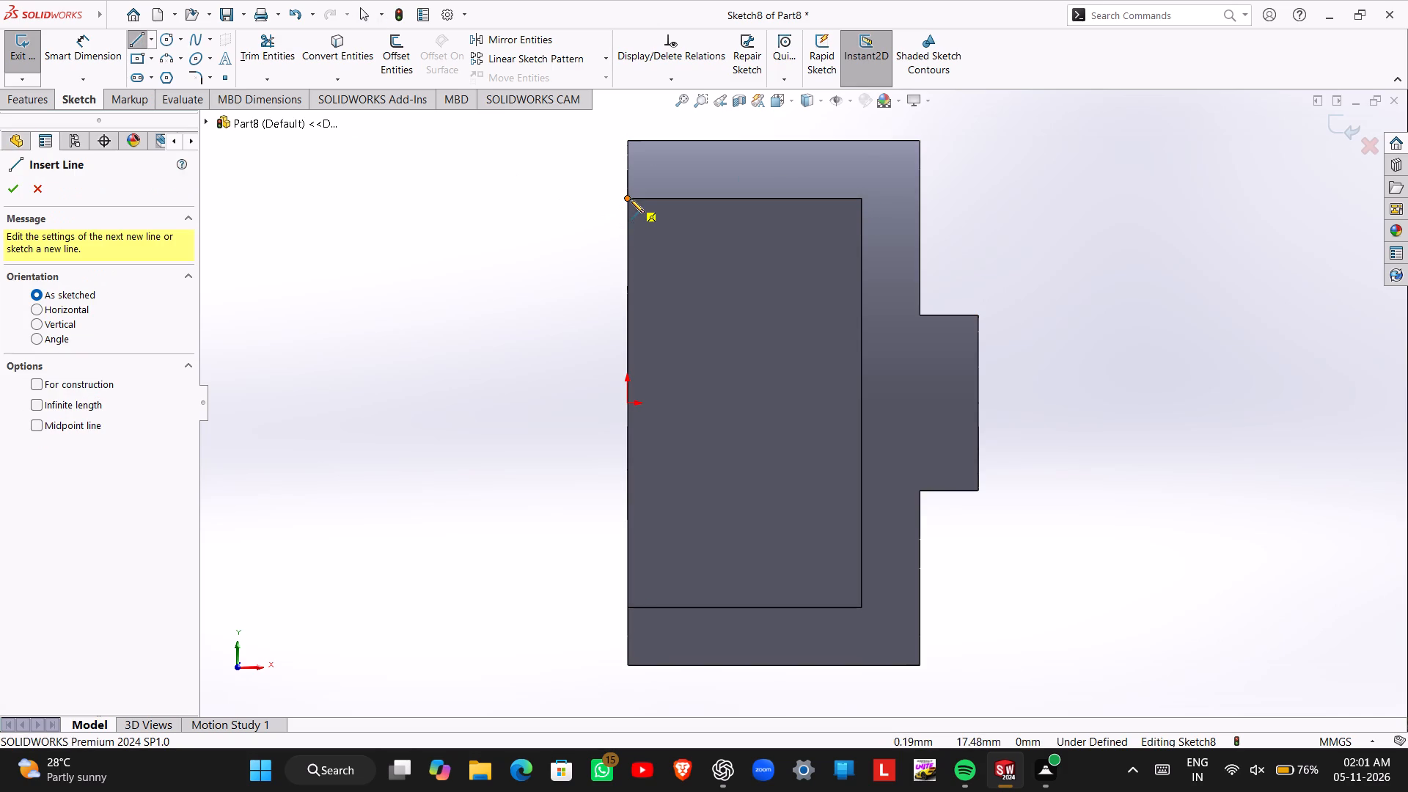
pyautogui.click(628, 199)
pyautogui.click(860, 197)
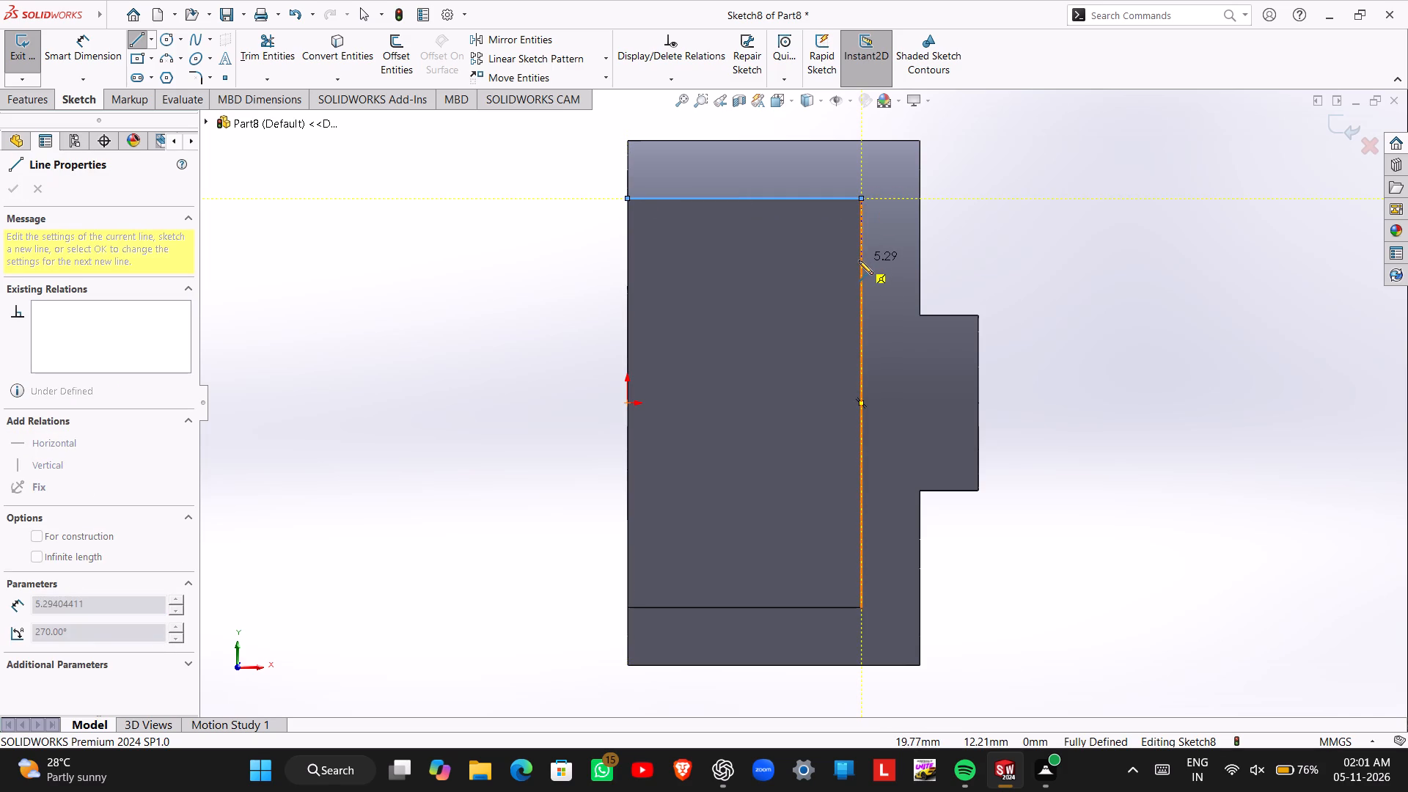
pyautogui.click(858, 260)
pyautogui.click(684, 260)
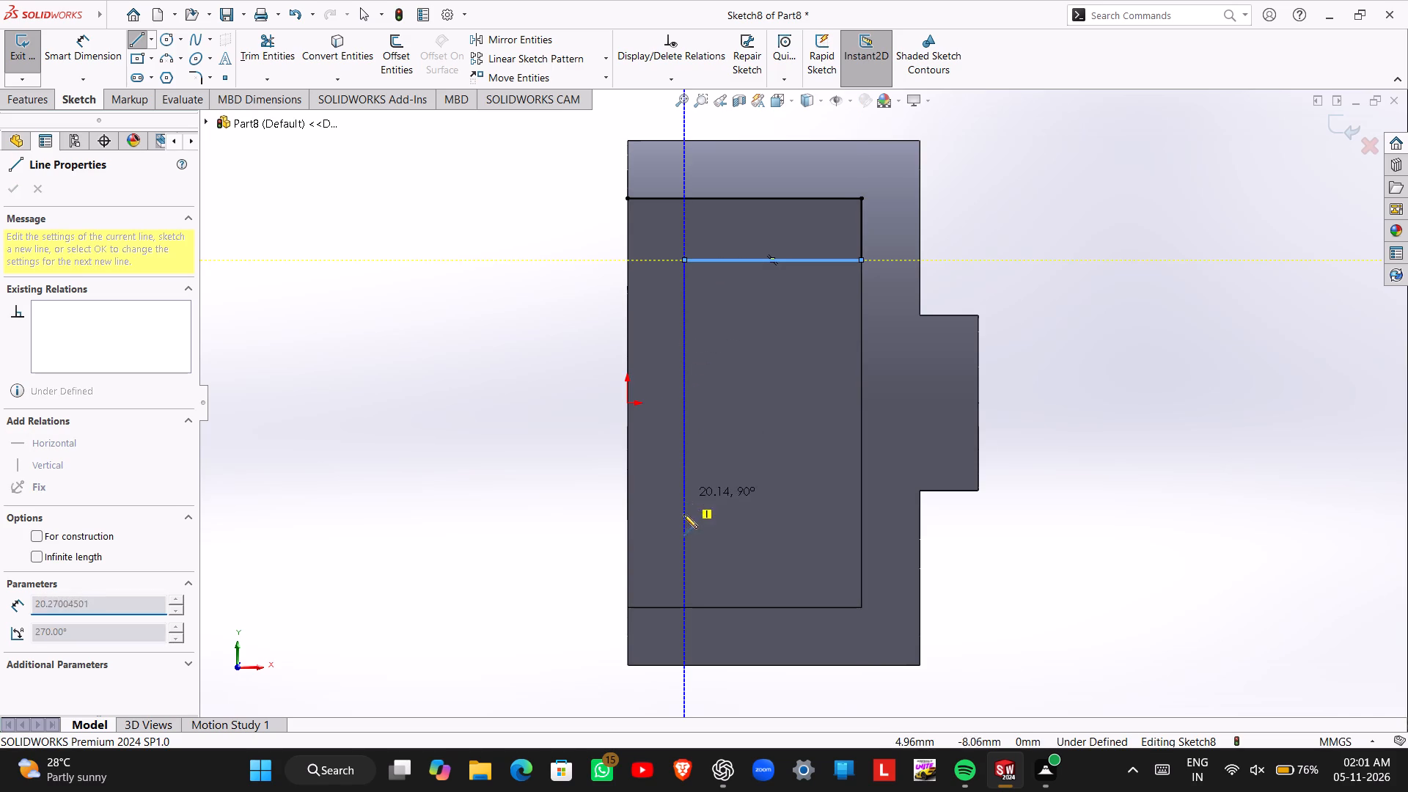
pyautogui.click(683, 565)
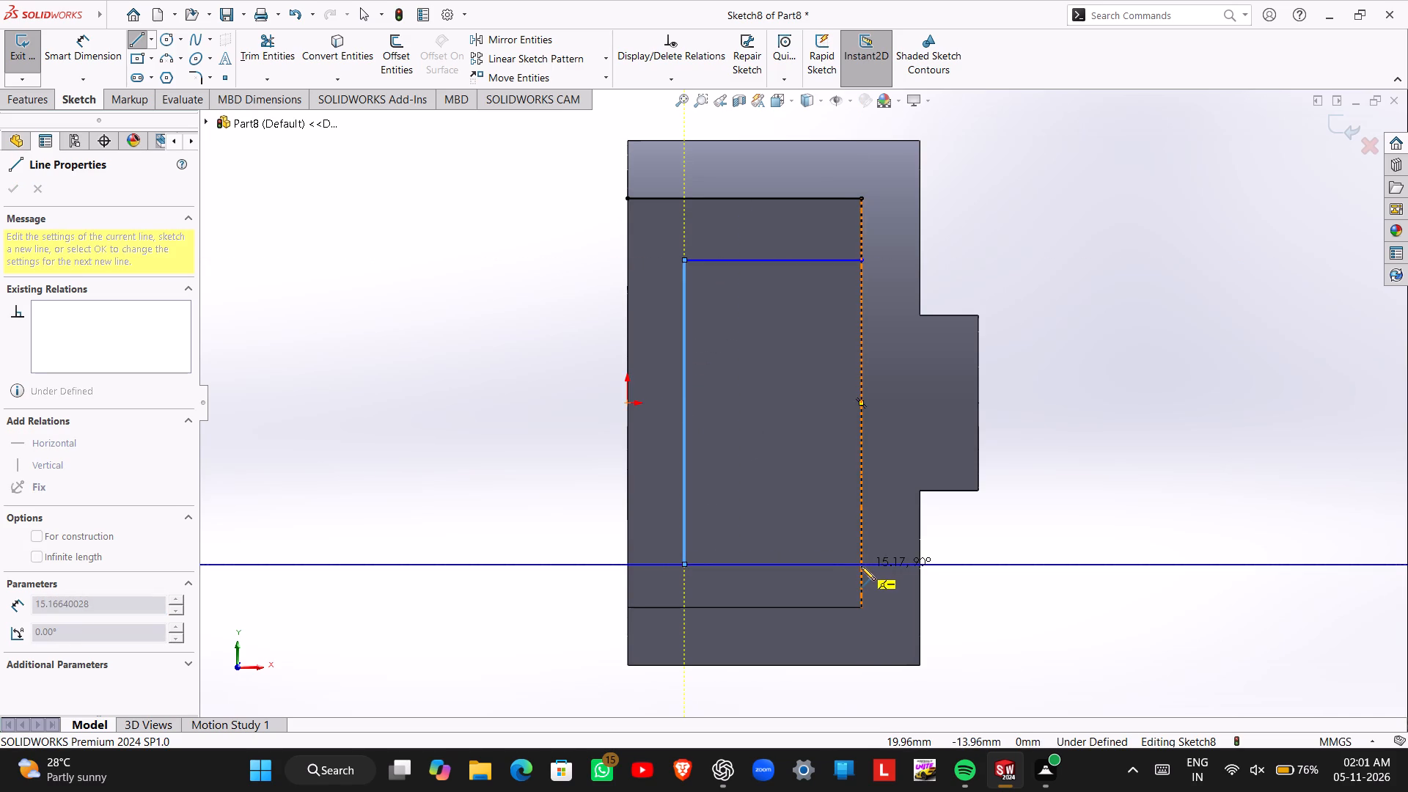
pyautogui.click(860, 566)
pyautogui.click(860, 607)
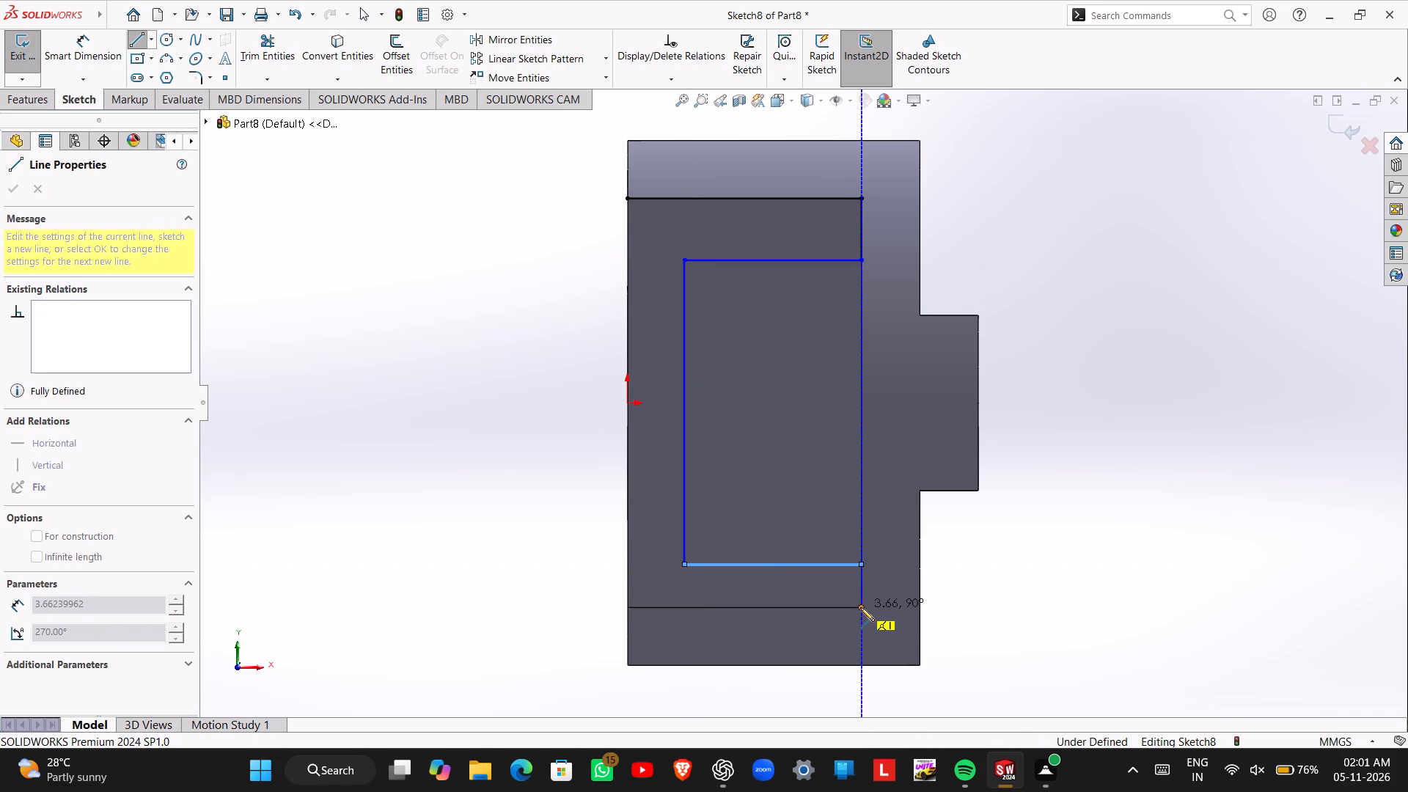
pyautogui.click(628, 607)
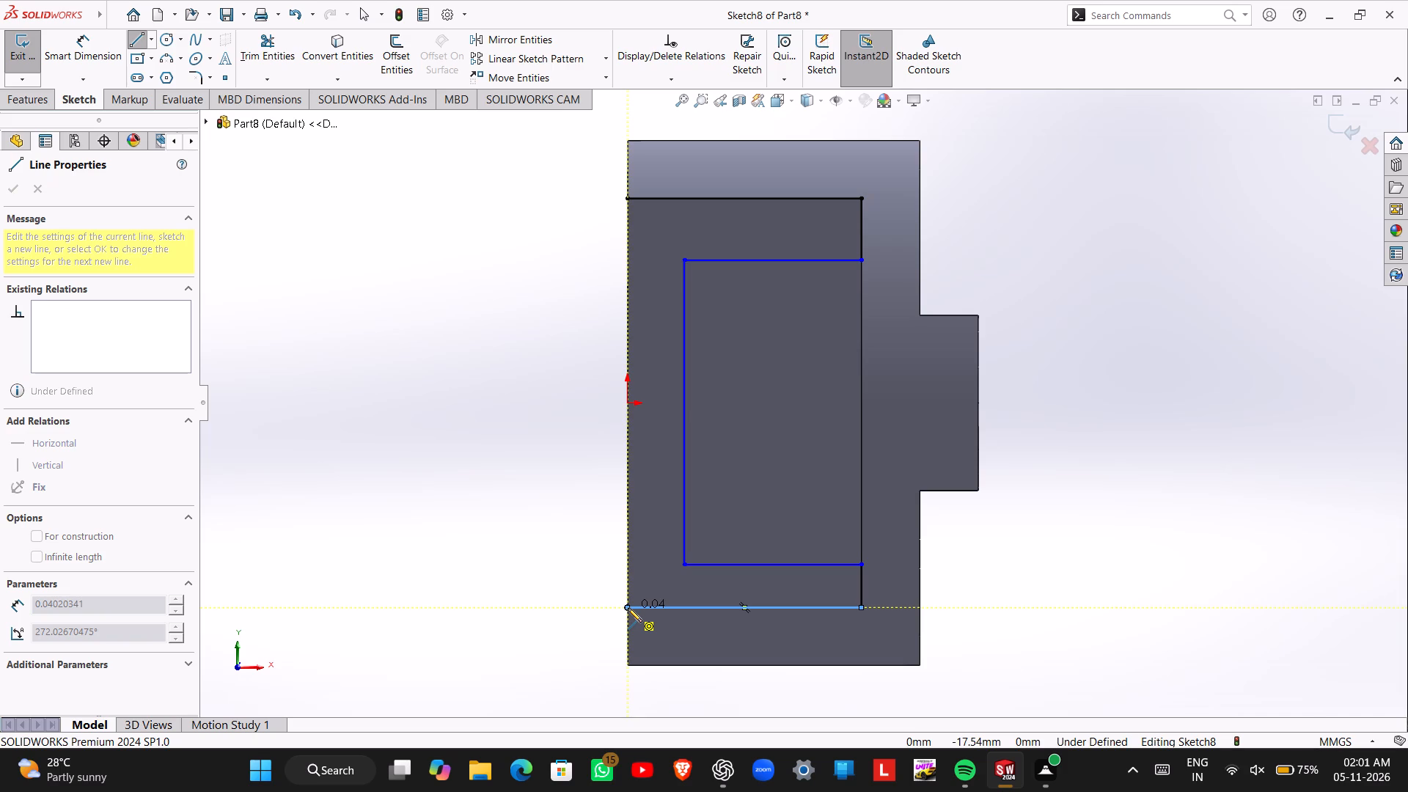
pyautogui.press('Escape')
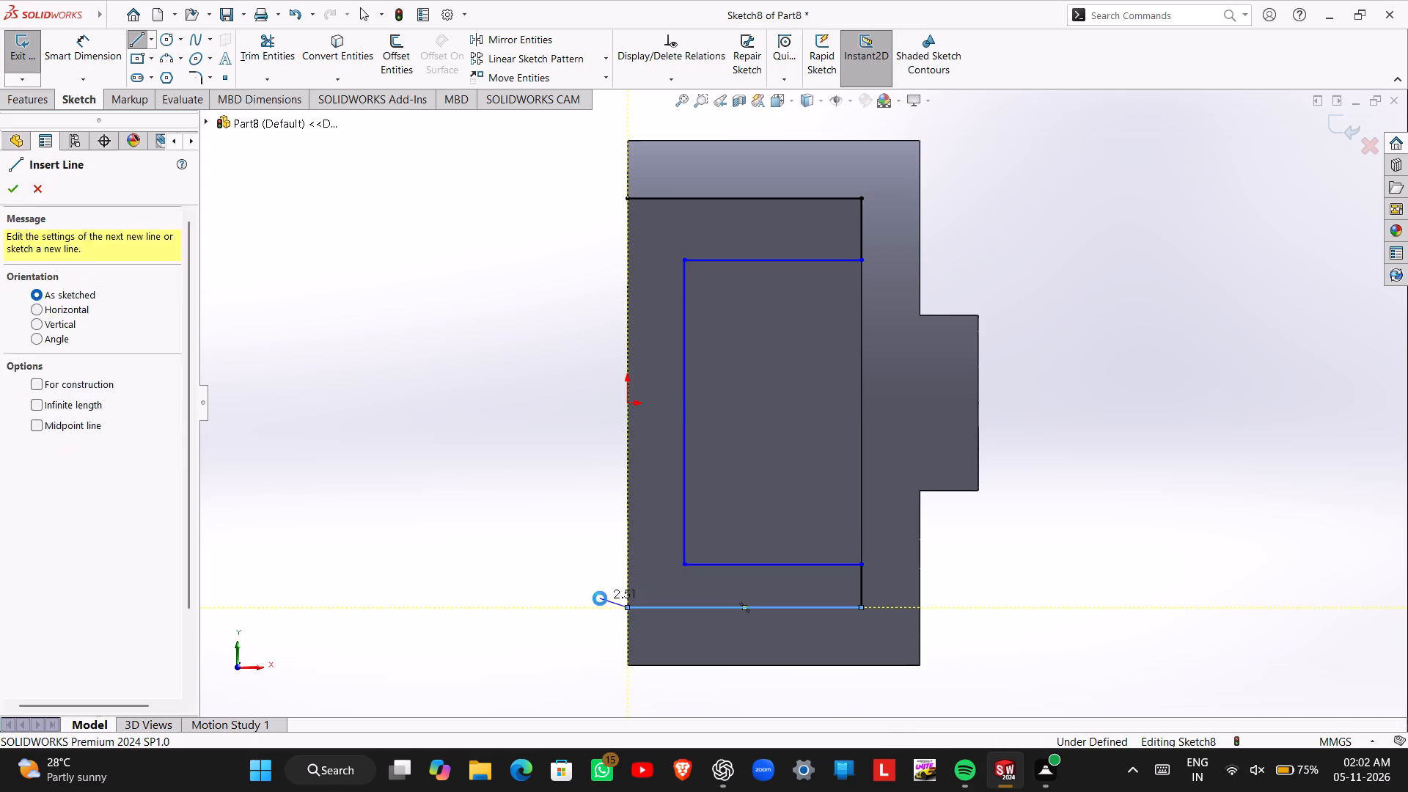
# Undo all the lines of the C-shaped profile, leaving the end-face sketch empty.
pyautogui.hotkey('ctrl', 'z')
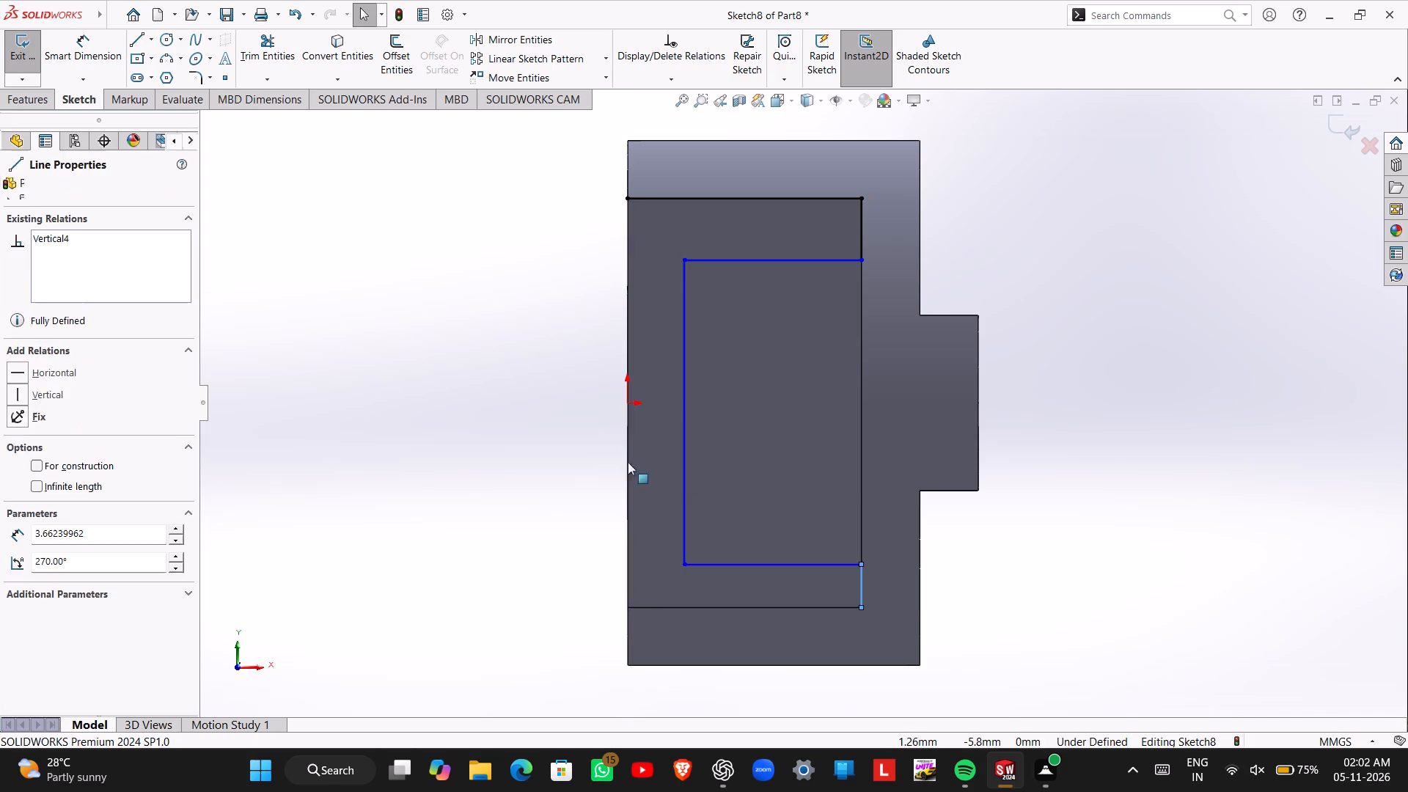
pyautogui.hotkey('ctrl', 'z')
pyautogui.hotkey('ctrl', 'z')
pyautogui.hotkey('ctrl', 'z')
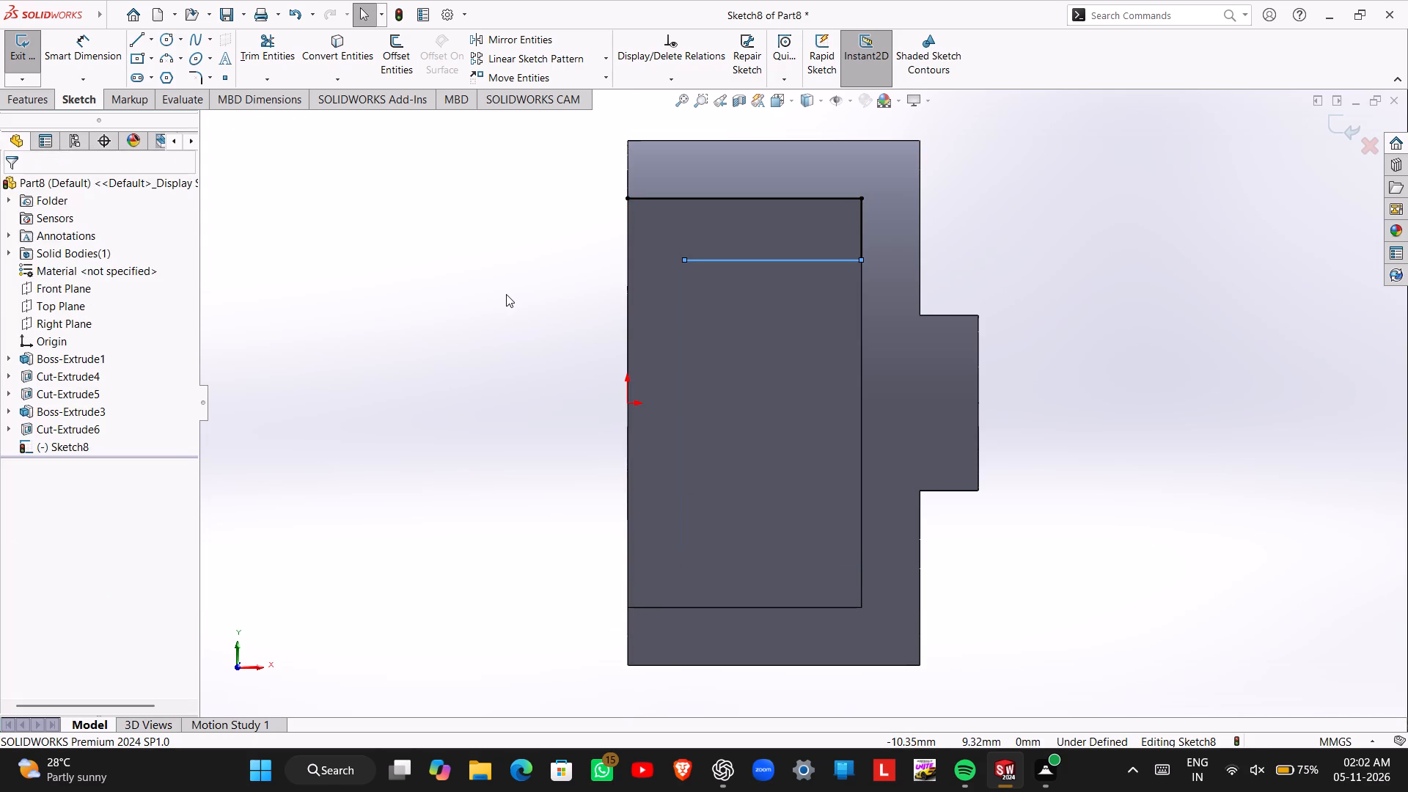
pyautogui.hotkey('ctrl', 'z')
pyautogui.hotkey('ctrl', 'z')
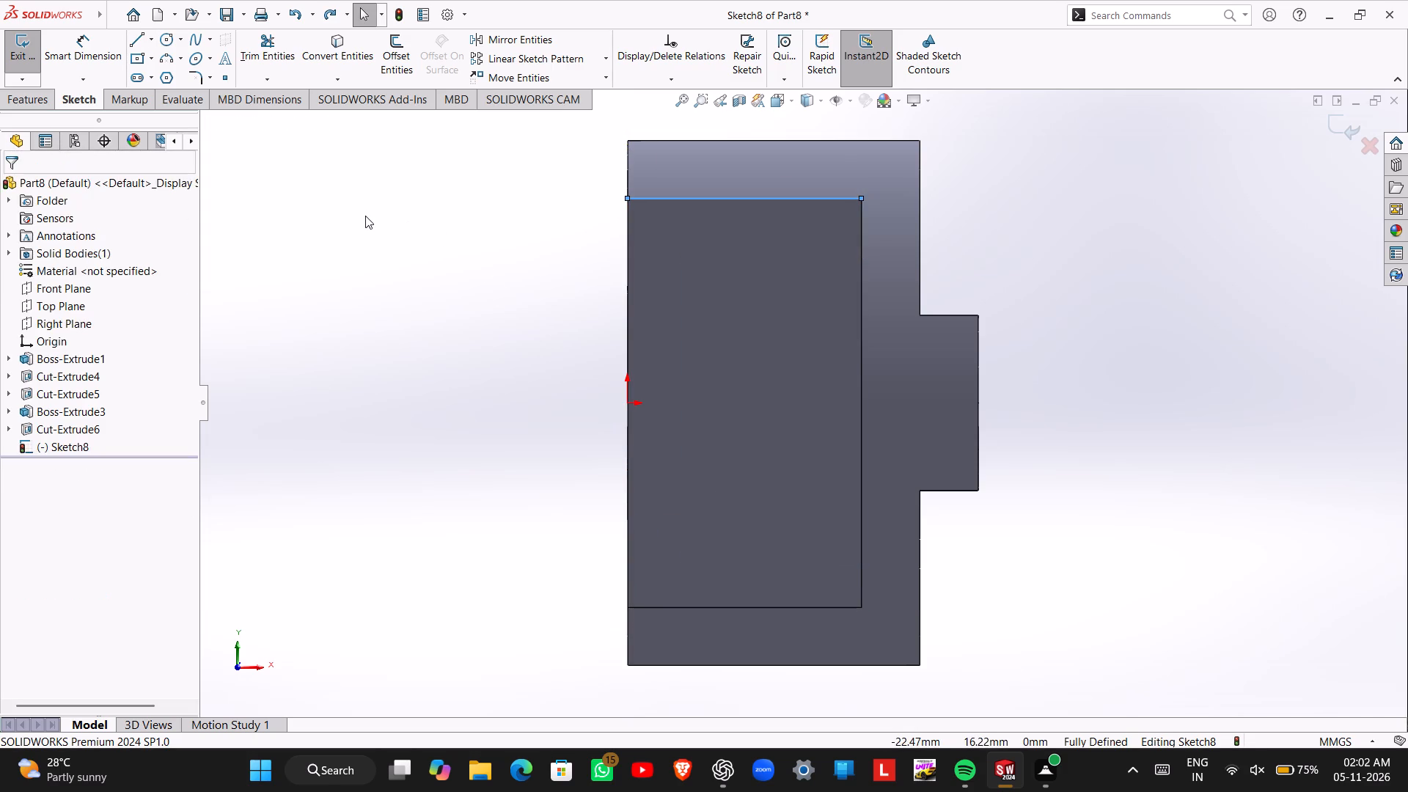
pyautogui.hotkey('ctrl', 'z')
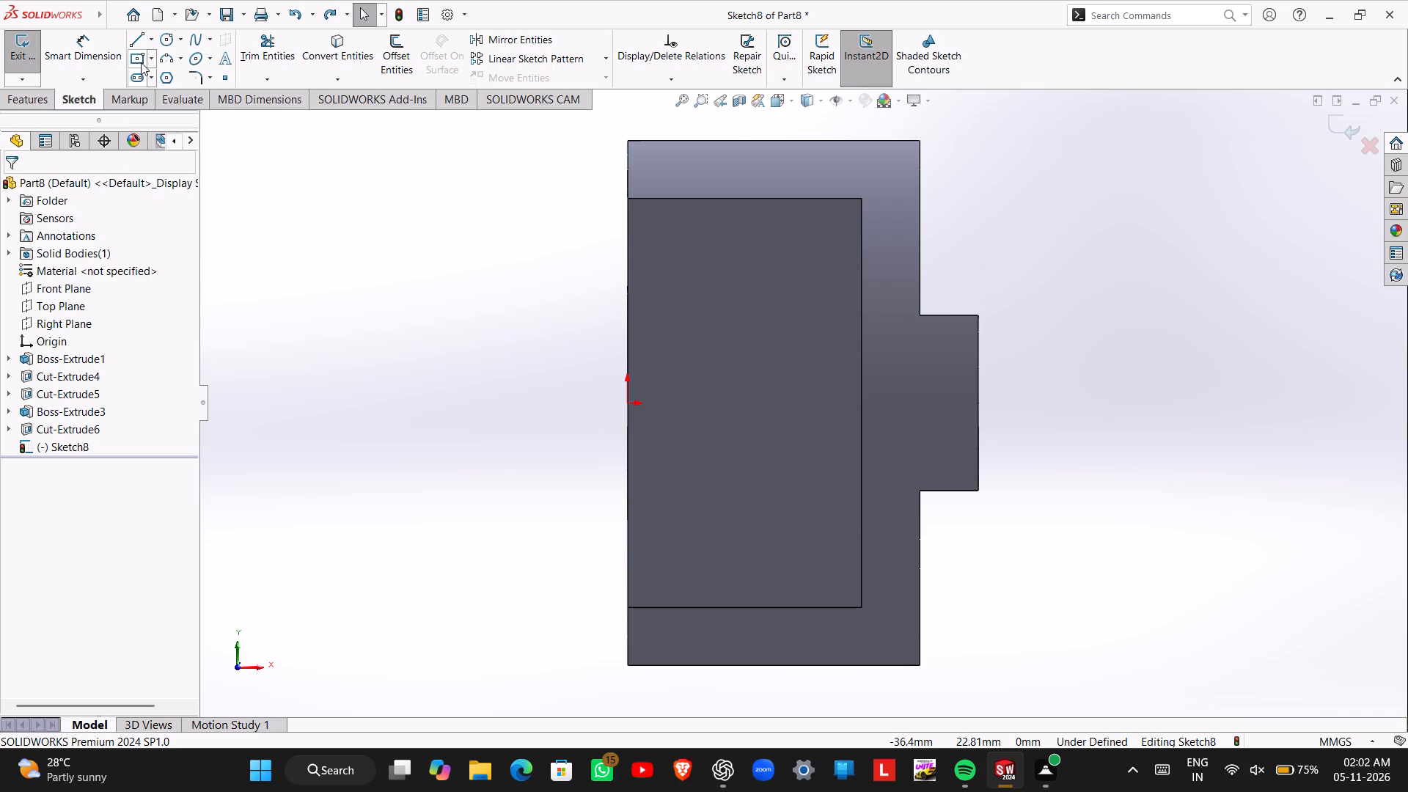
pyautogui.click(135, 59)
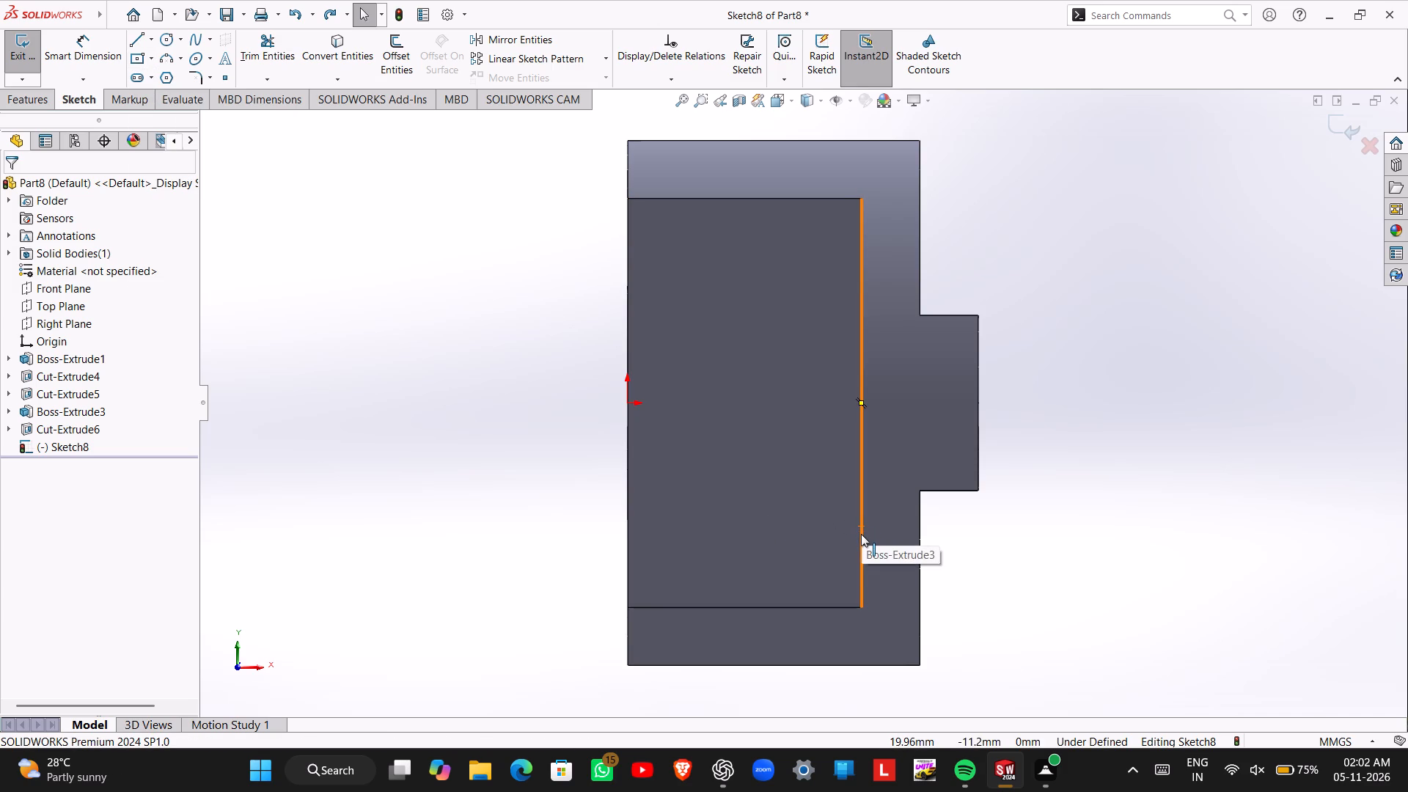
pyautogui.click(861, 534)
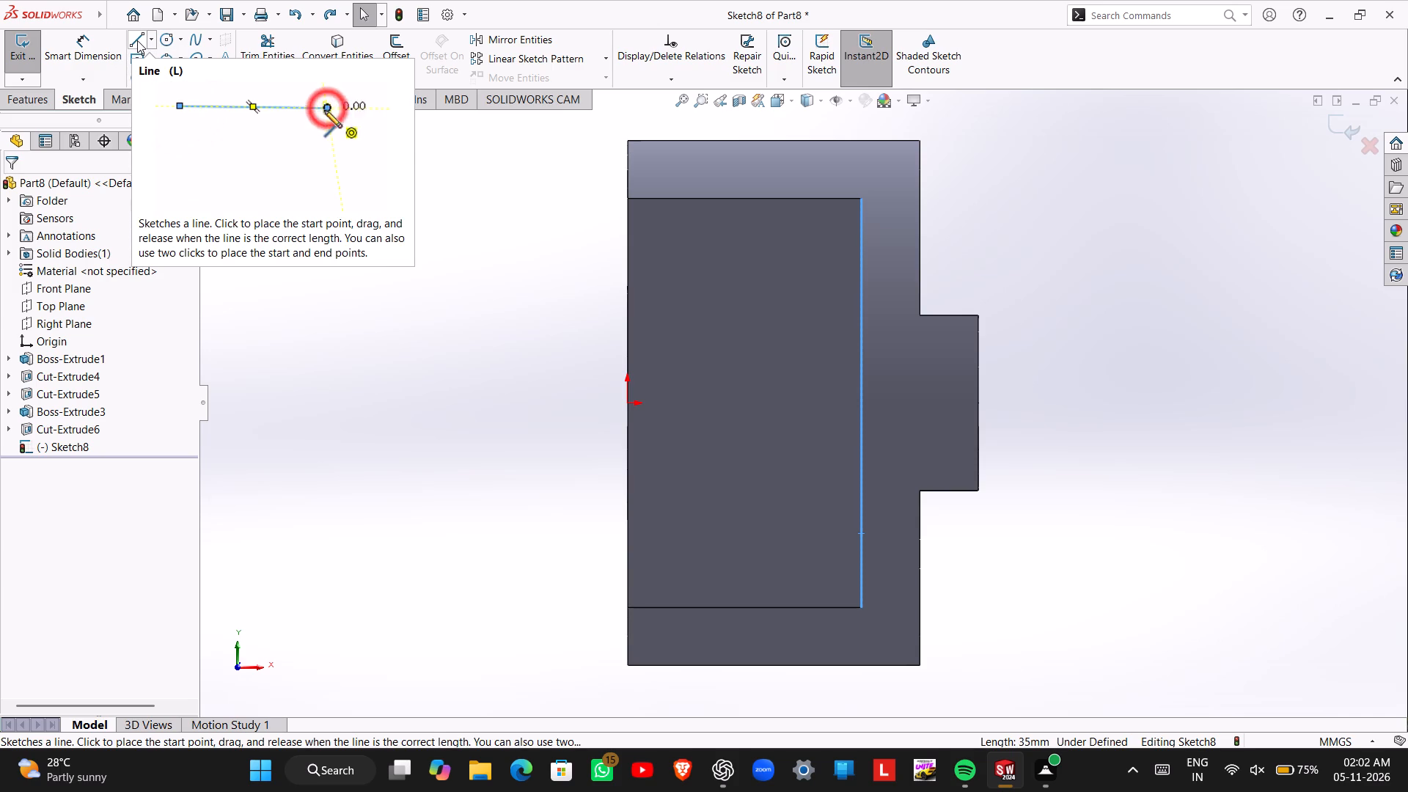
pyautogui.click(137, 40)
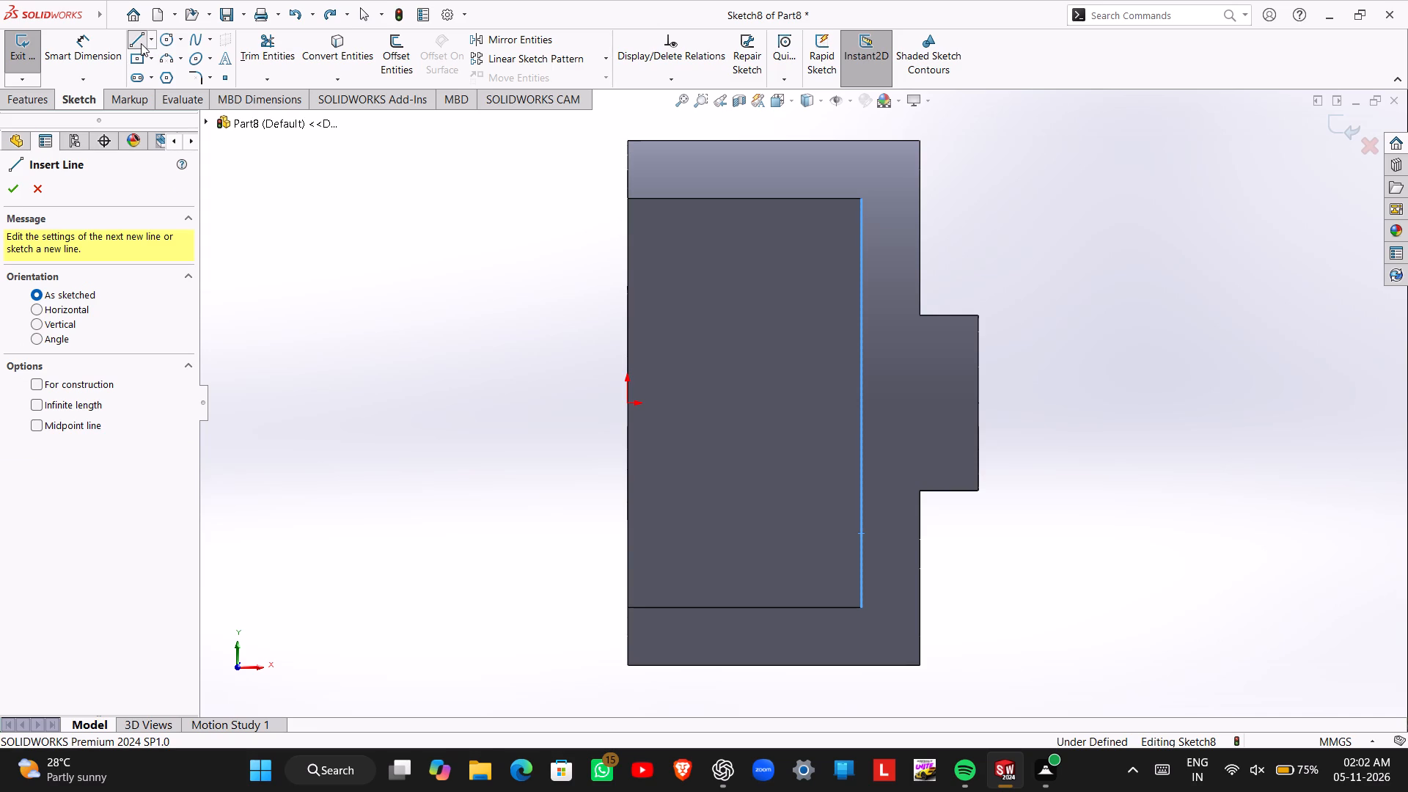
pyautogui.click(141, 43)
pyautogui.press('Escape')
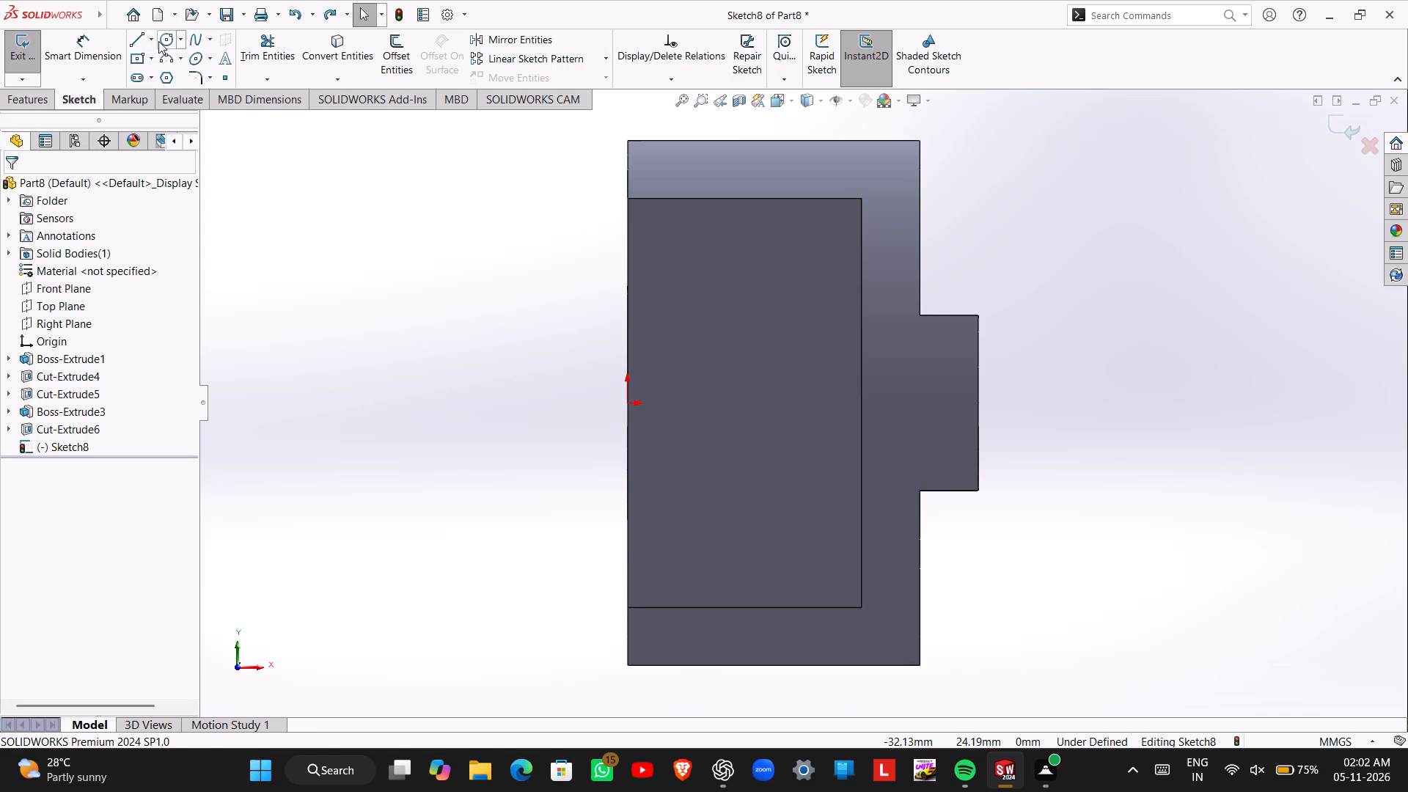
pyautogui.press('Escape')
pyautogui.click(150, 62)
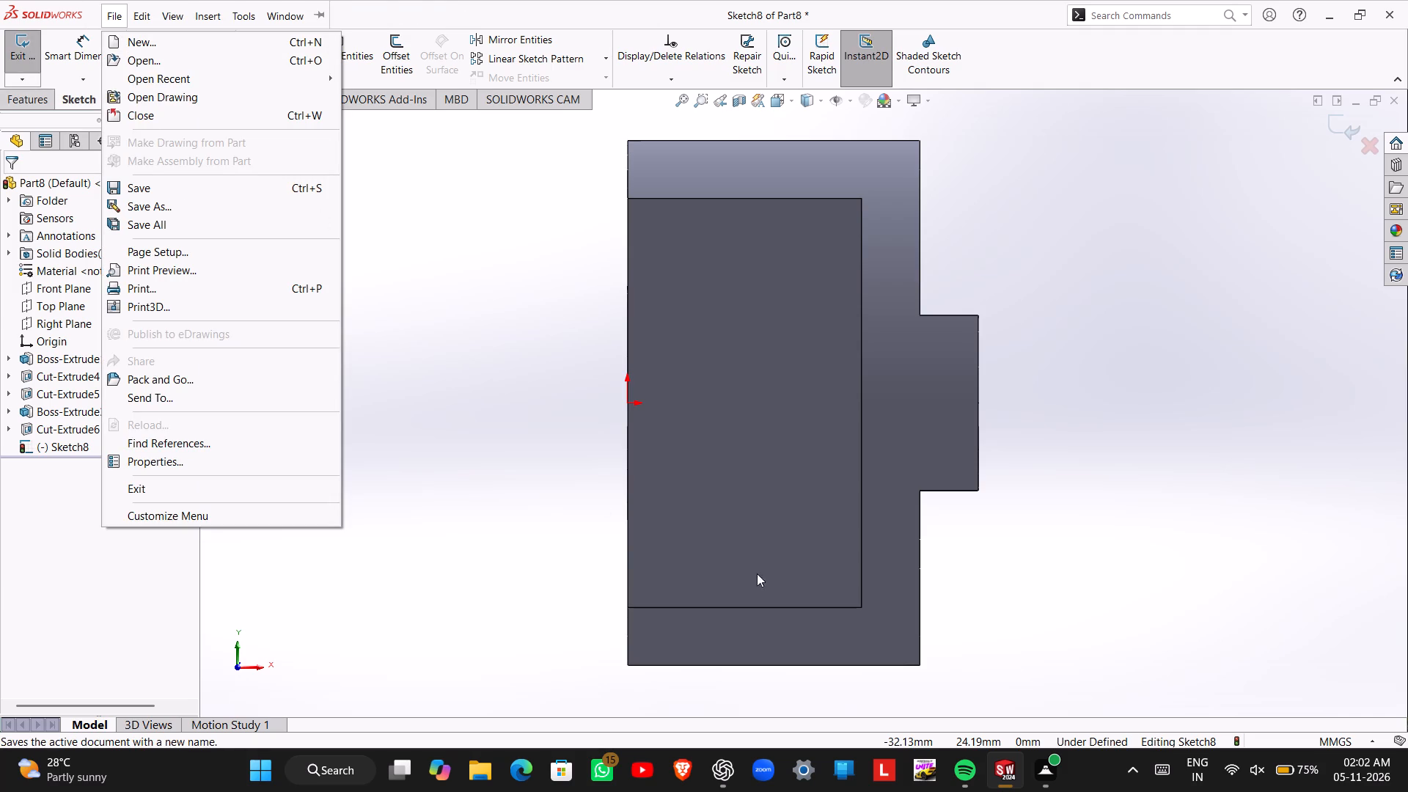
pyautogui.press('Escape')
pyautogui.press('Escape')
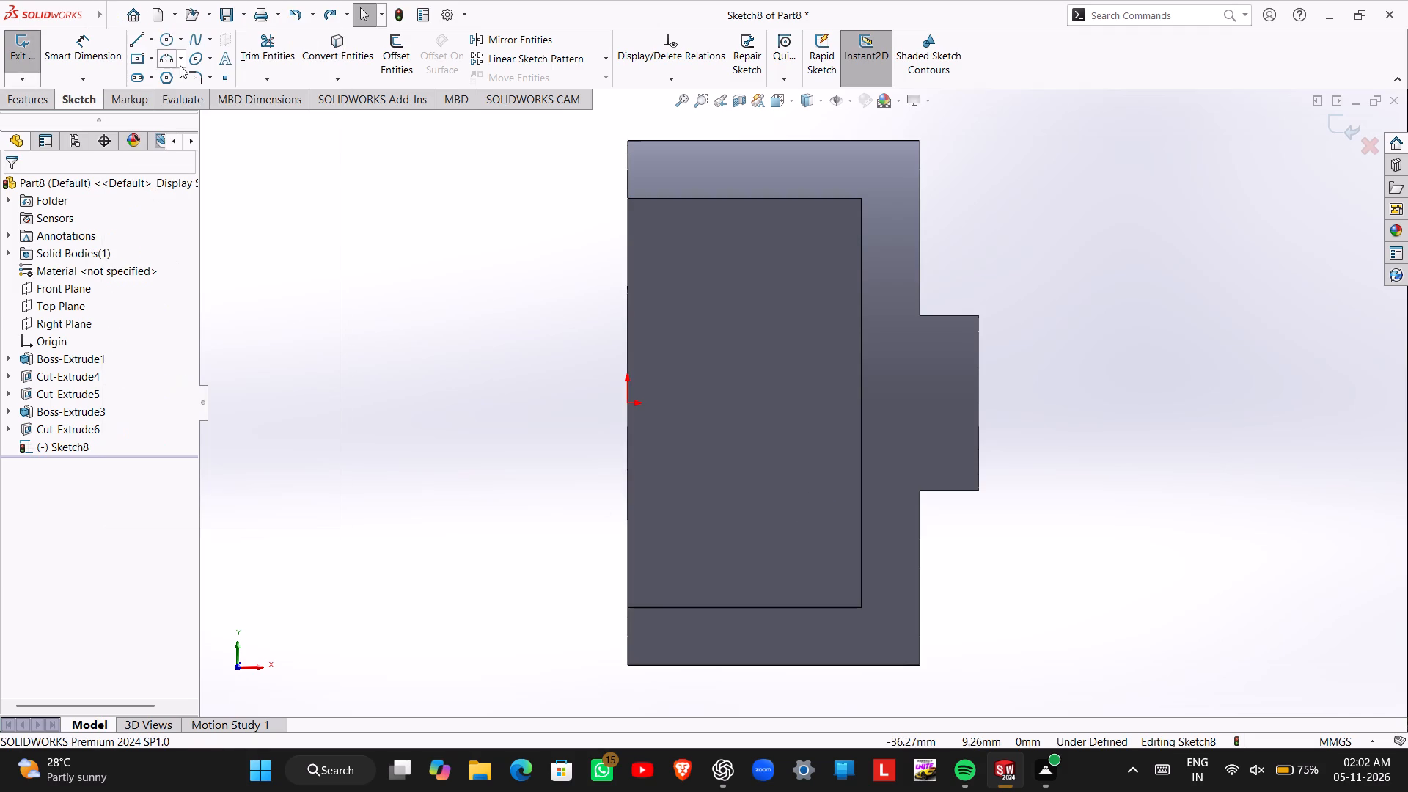
# Sketch a corner rectangle about 11 by 24 mm on the end face, with one long side on the vertical edge opposite the origin.
pyautogui.click(150, 56)
pyautogui.click(153, 74)
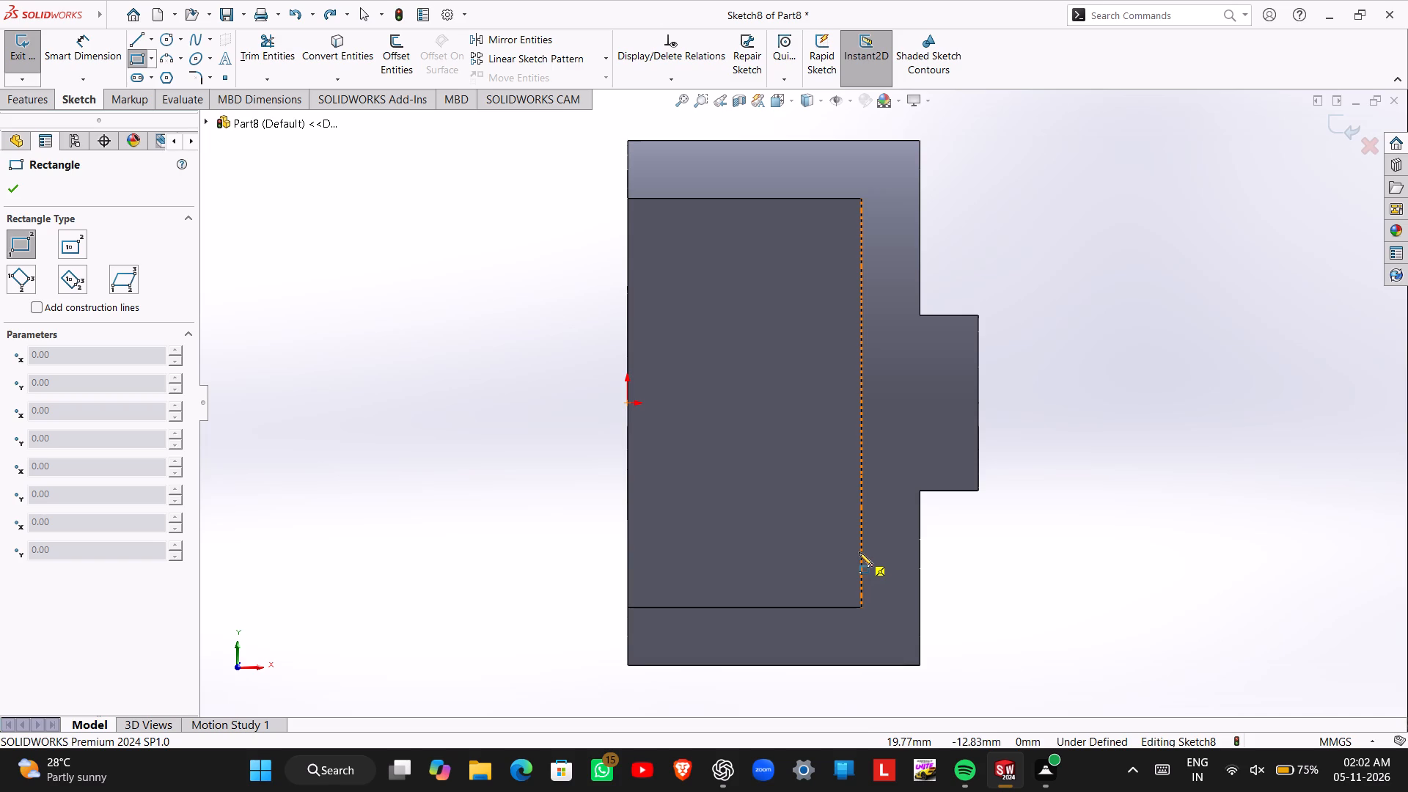
pyautogui.moveTo(859, 551); pyautogui.dragTo(837, 553, button='middle')
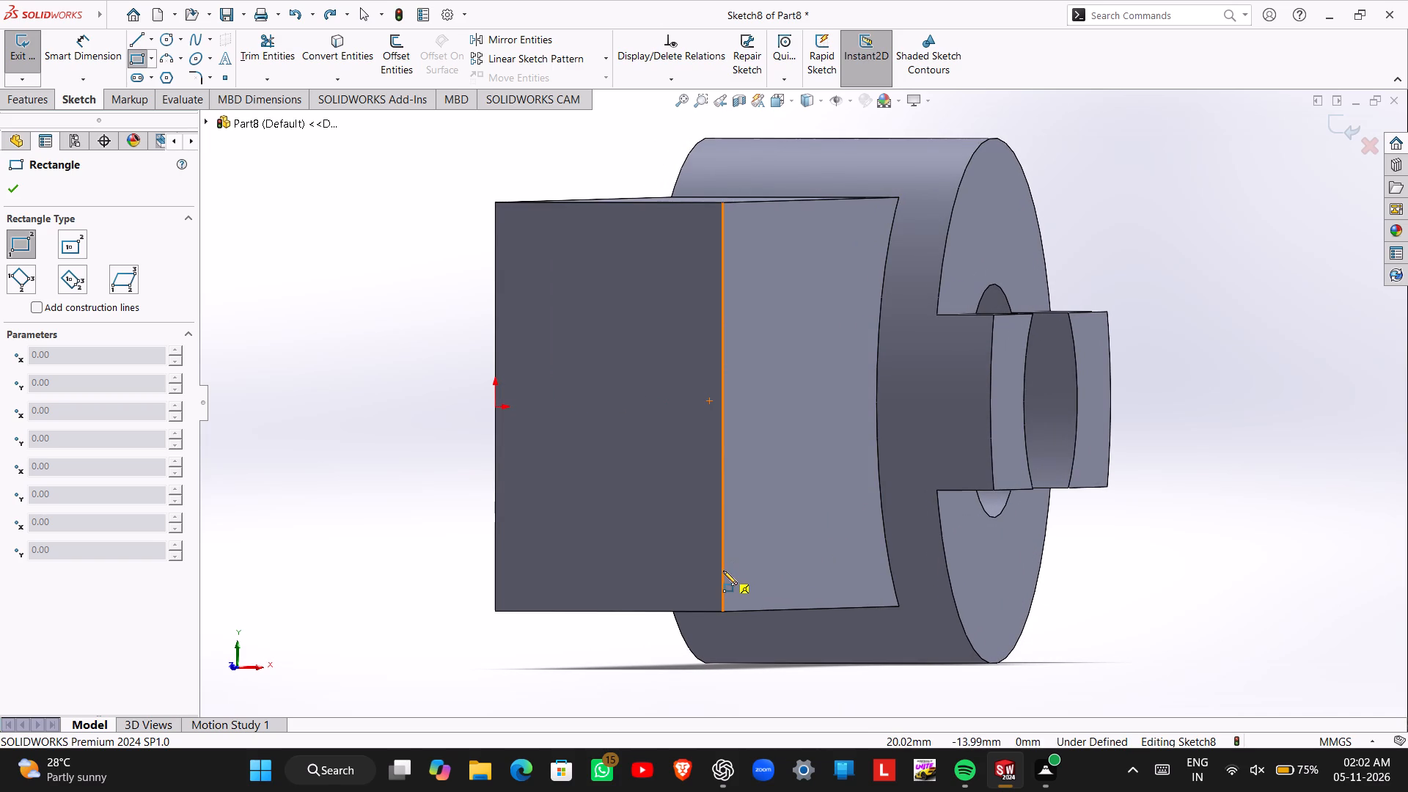
pyautogui.click(723, 571)
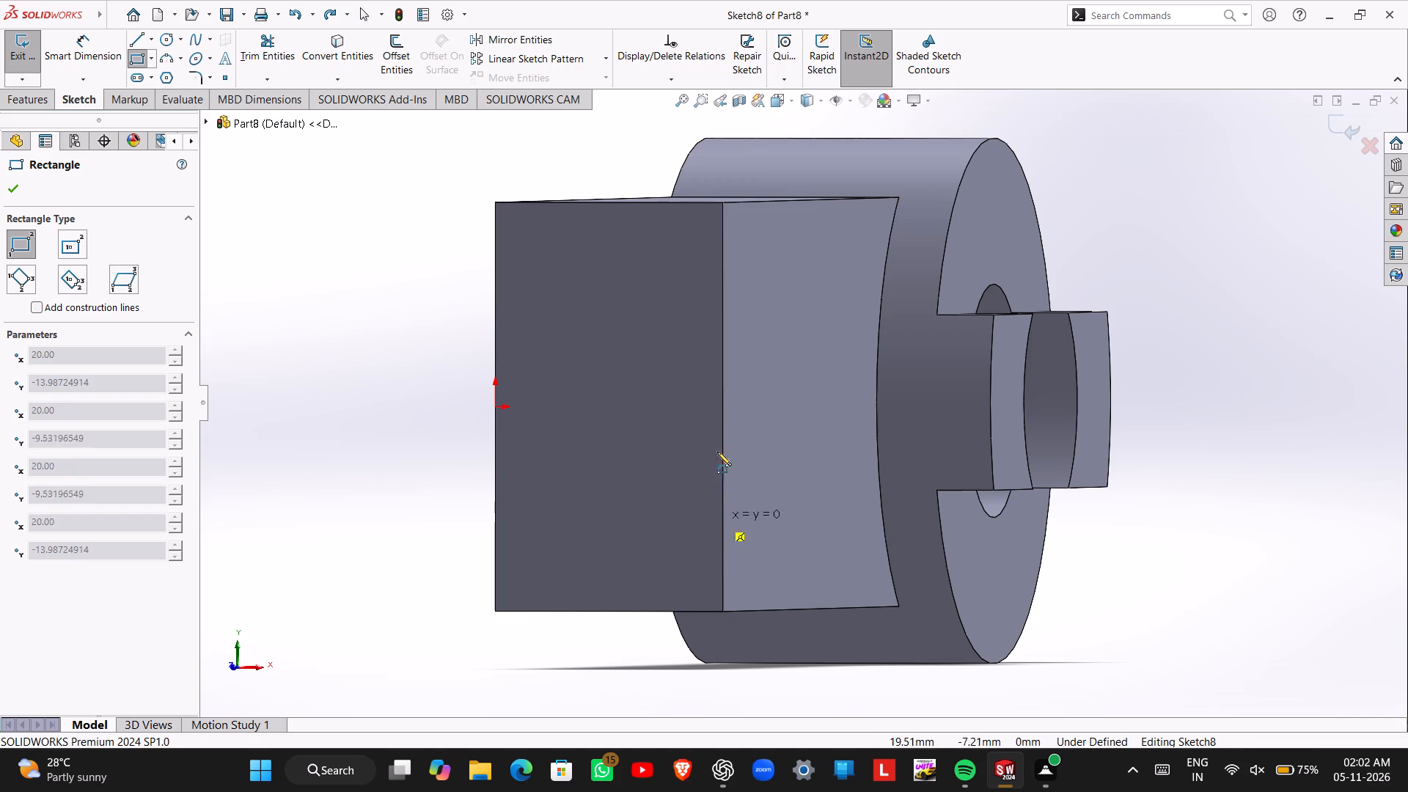
pyautogui.click(722, 260)
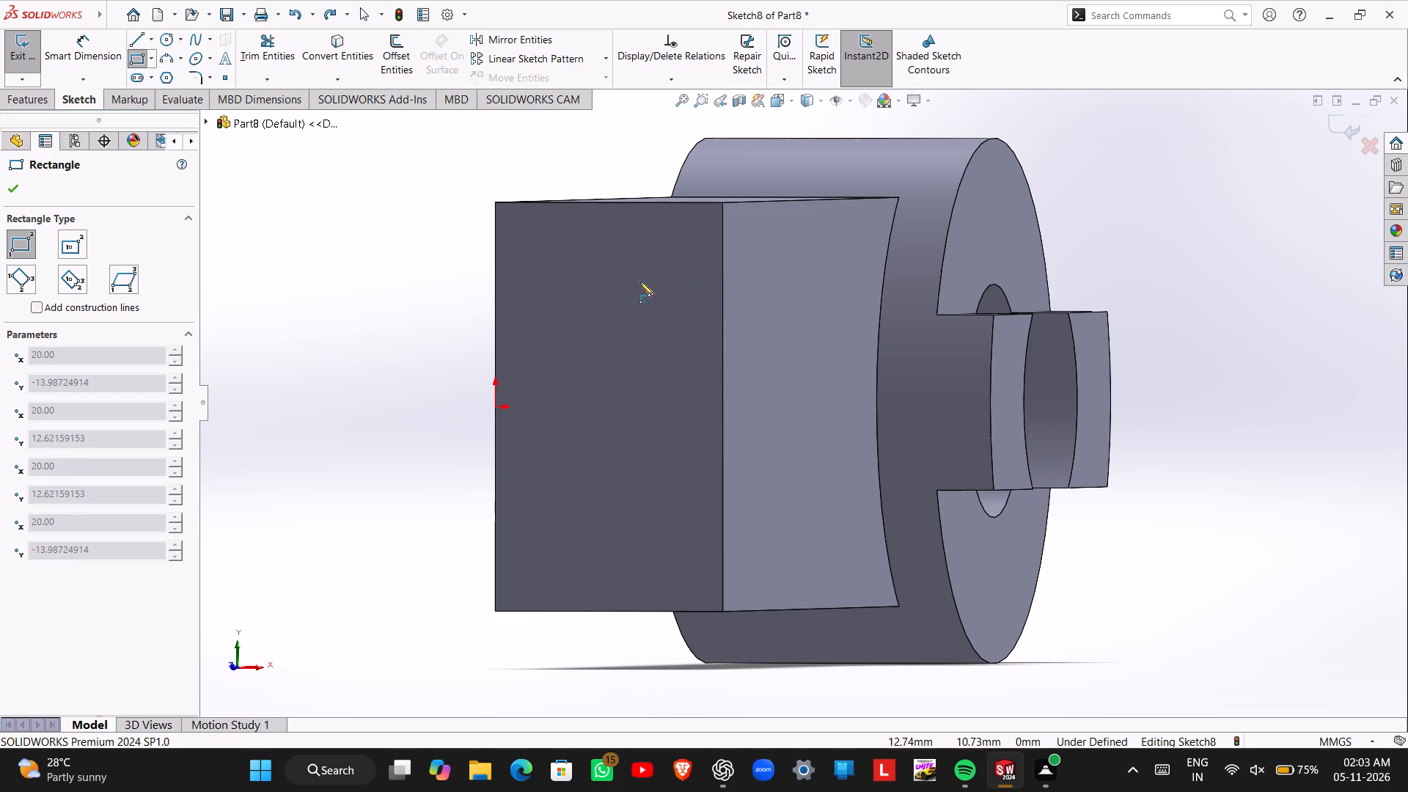
pyautogui.moveTo(623, 348); pyautogui.dragTo(692, 348, button='middle')
pyautogui.moveTo(687, 346); pyautogui.dragTo(686, 346, button='middle')
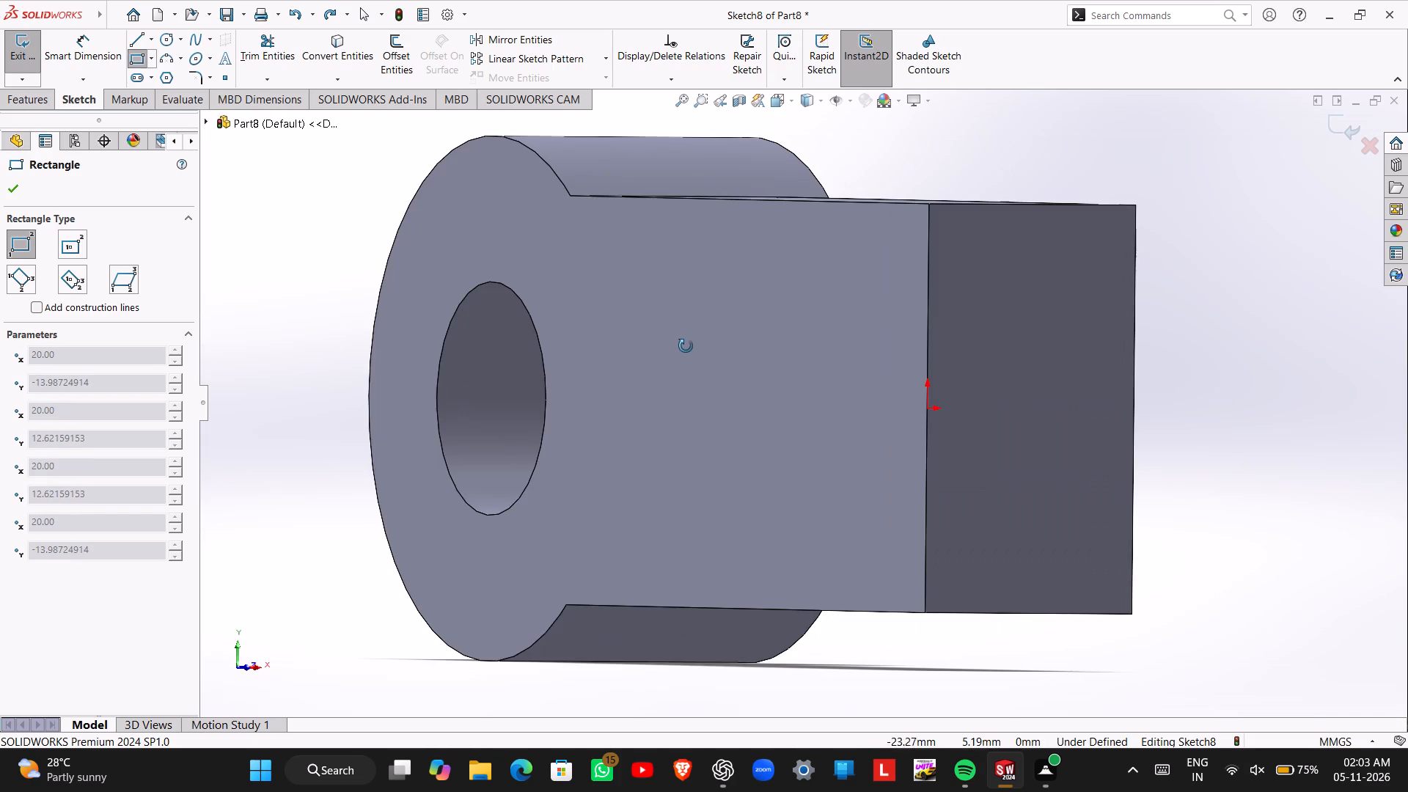
pyautogui.moveTo(686, 346); pyautogui.dragTo(631, 348, button='middle')
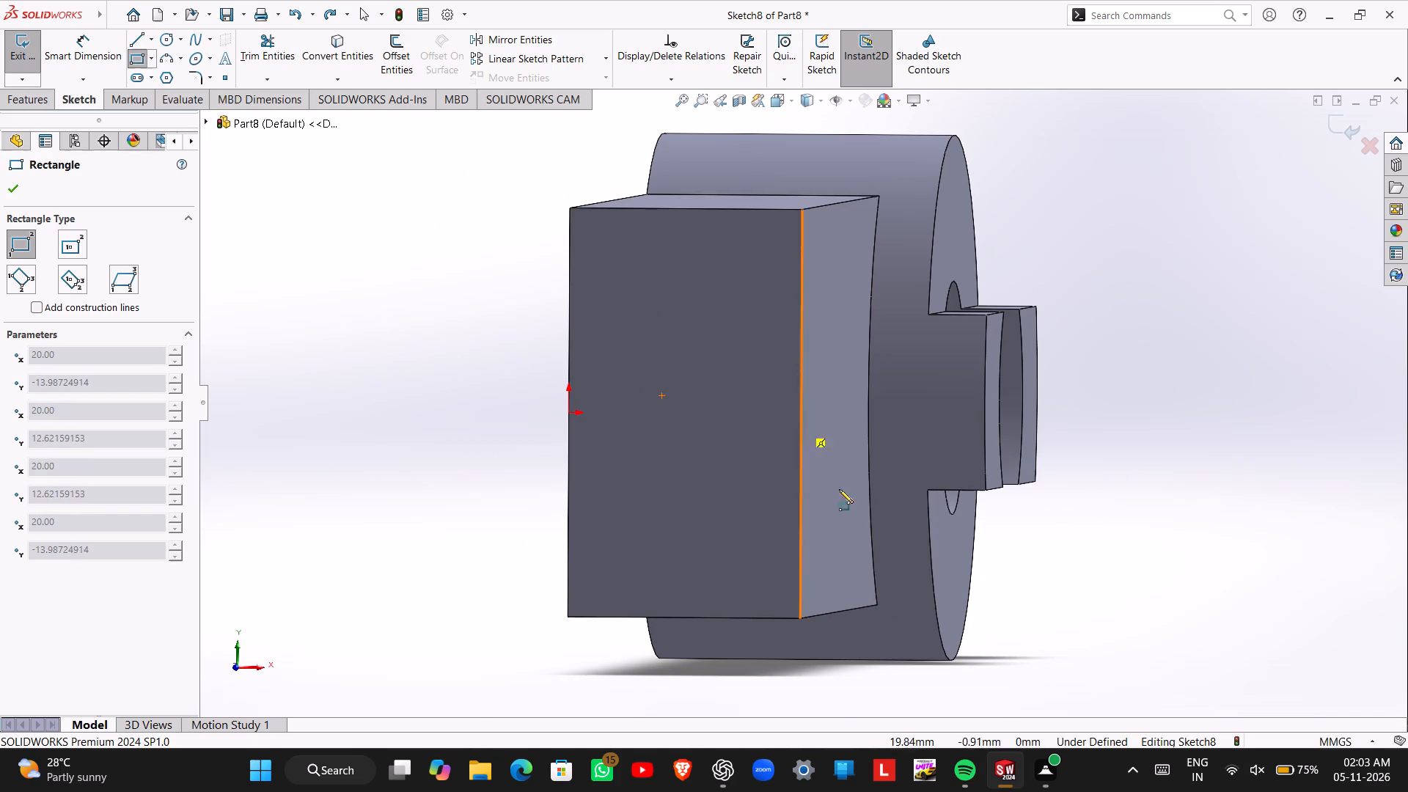
pyautogui.click(800, 564)
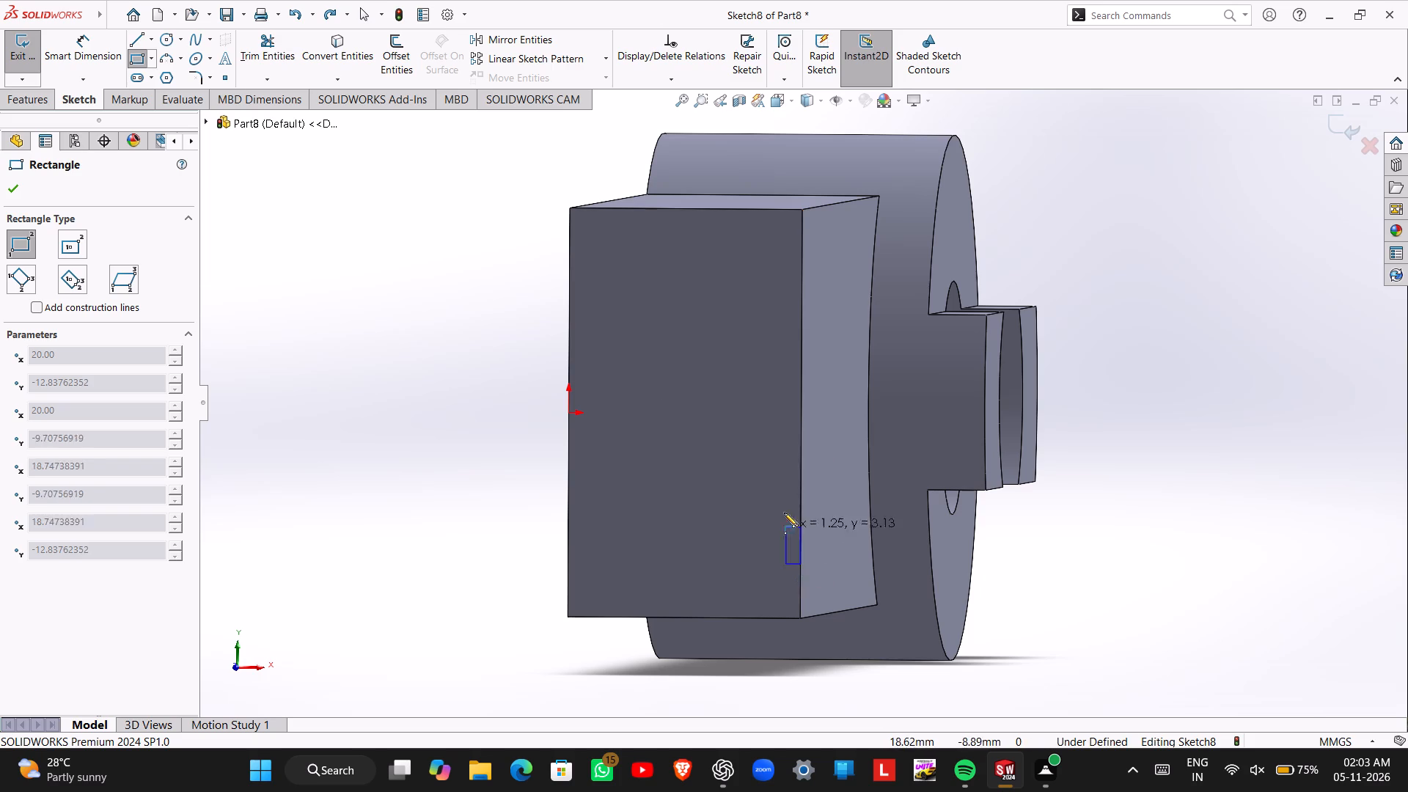
pyautogui.click(672, 280)
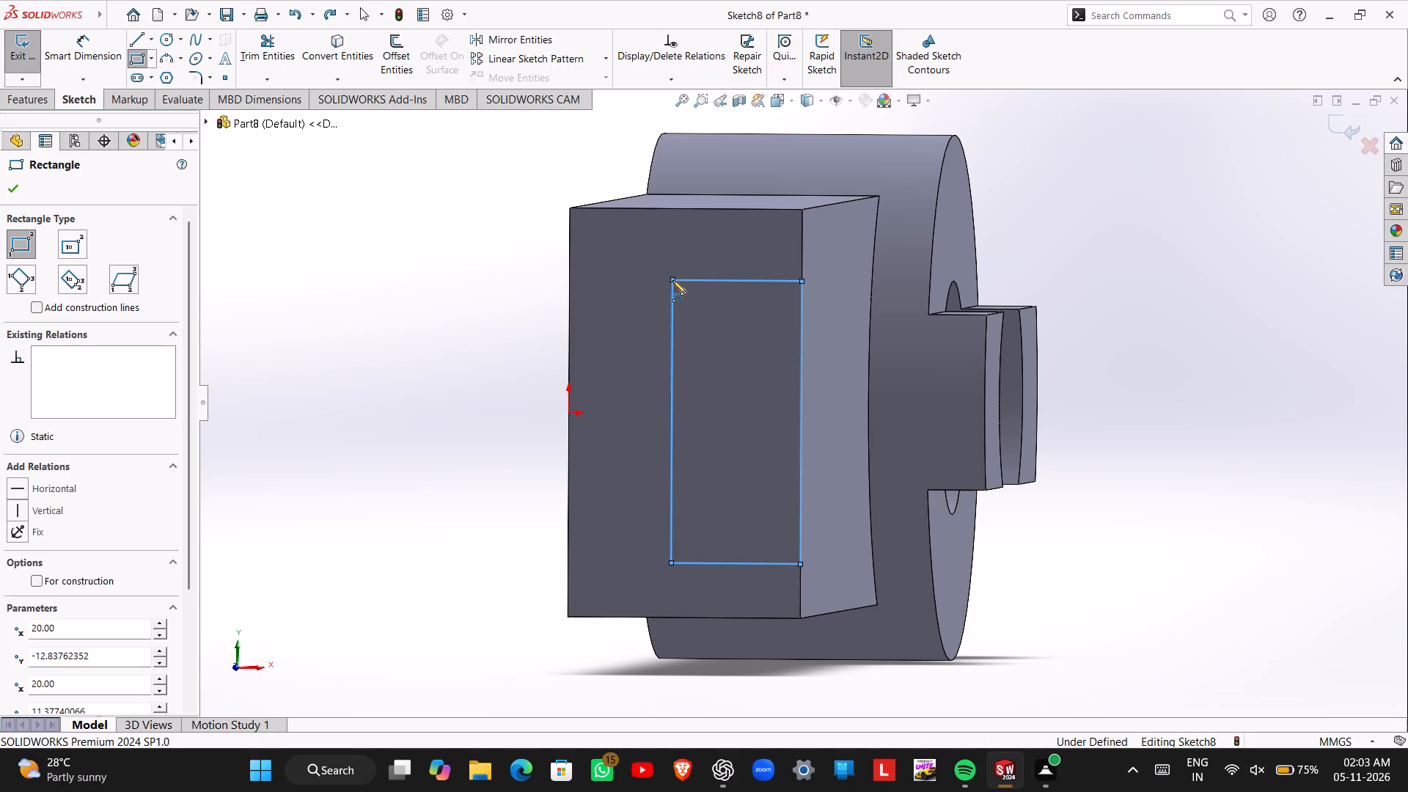
# Dimension the short side of the end-face rectangle and set it to 10 mm.
pyautogui.press('Escape')
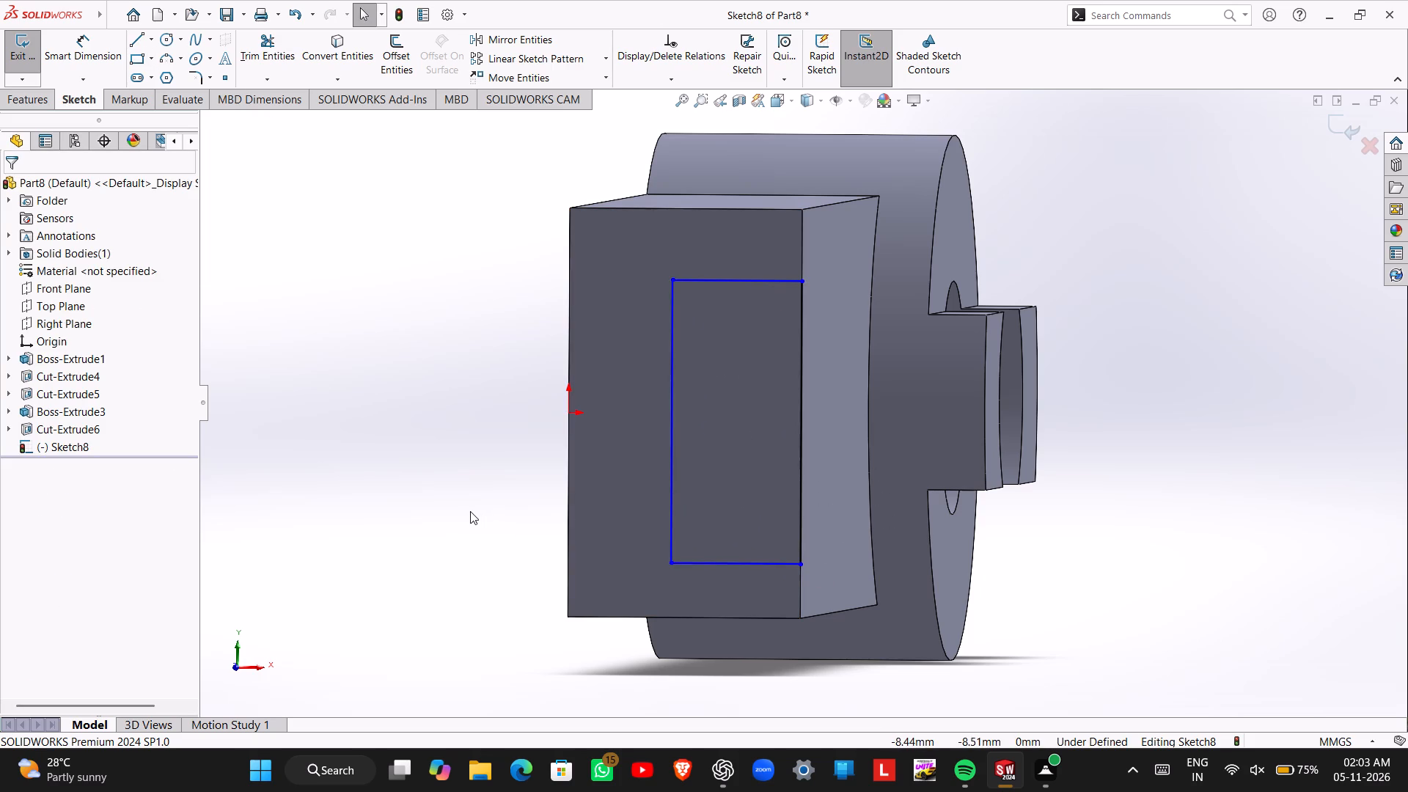
pyautogui.moveTo(467, 511); pyautogui.dragTo(464, 417, button='right')
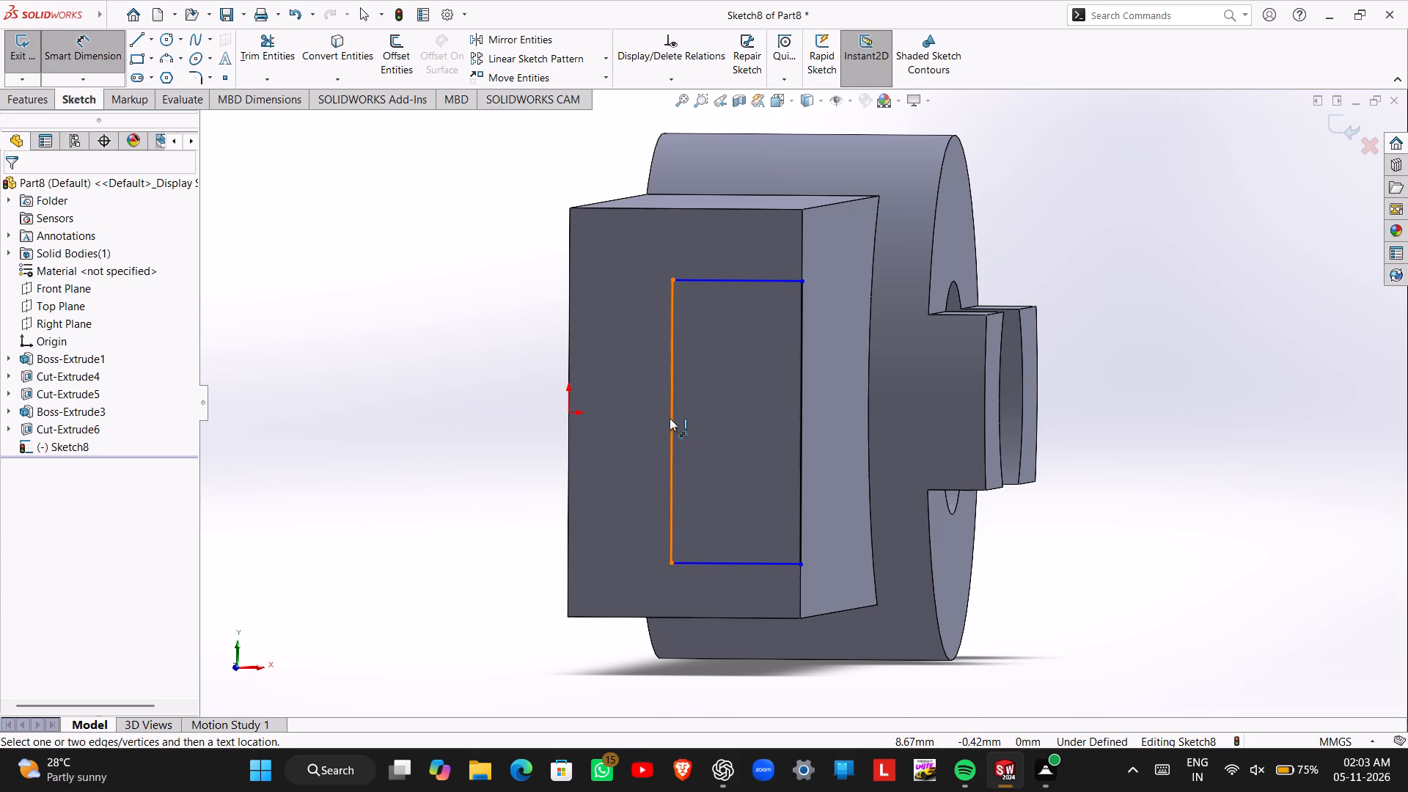
pyautogui.moveTo(891, 454); pyautogui.dragTo(869, 456, button='middle')
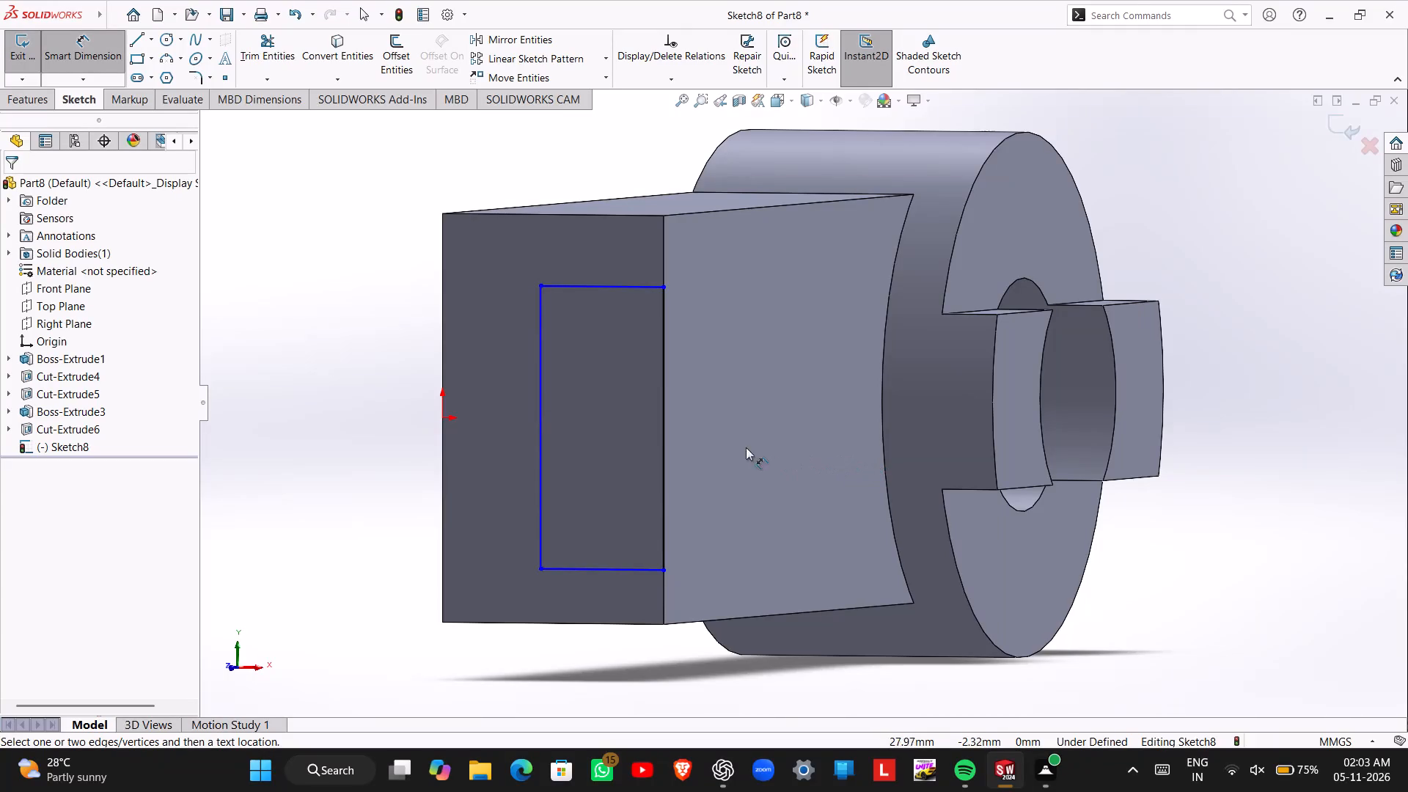
pyautogui.moveTo(743, 460); pyautogui.dragTo(768, 461, button='middle')
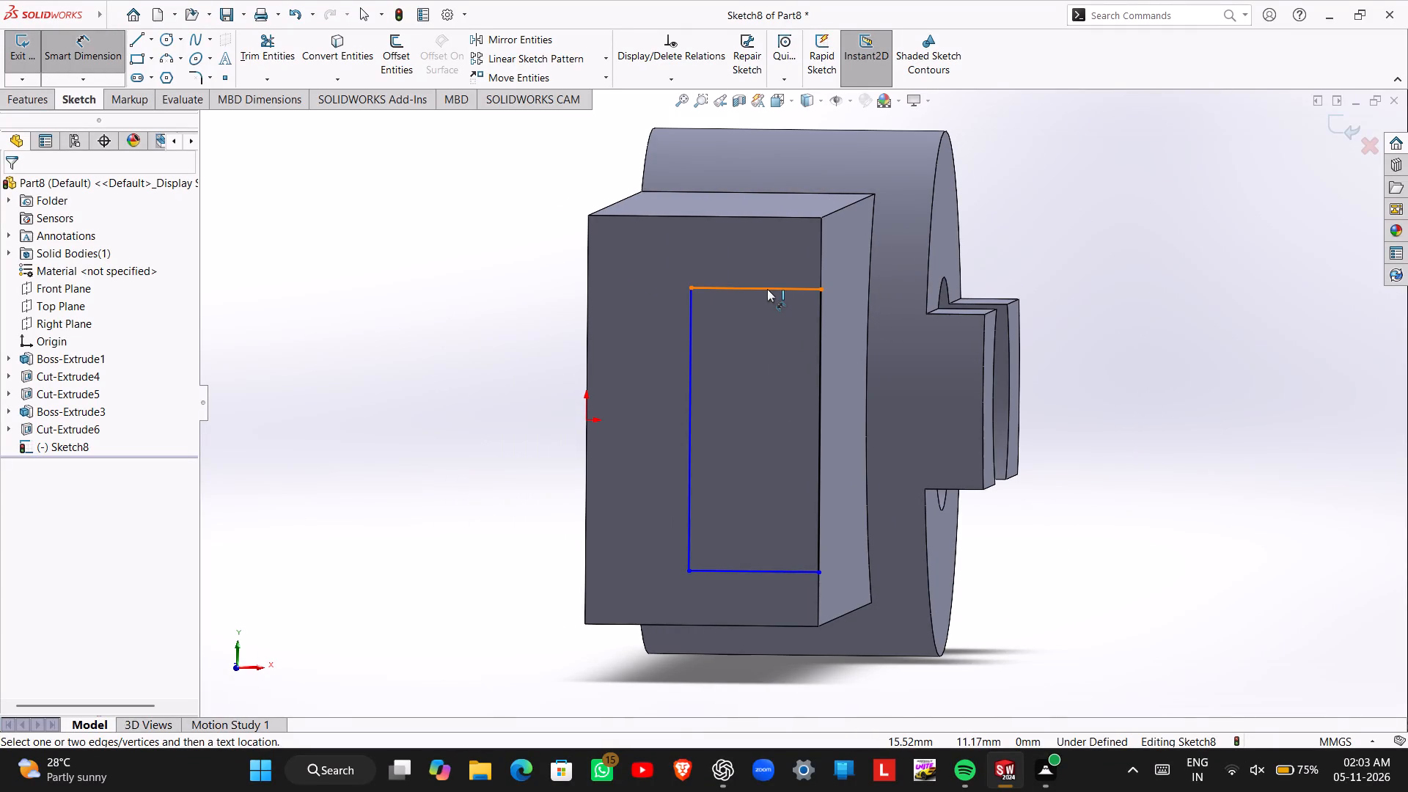
pyautogui.click(767, 289)
pyautogui.click(764, 257)
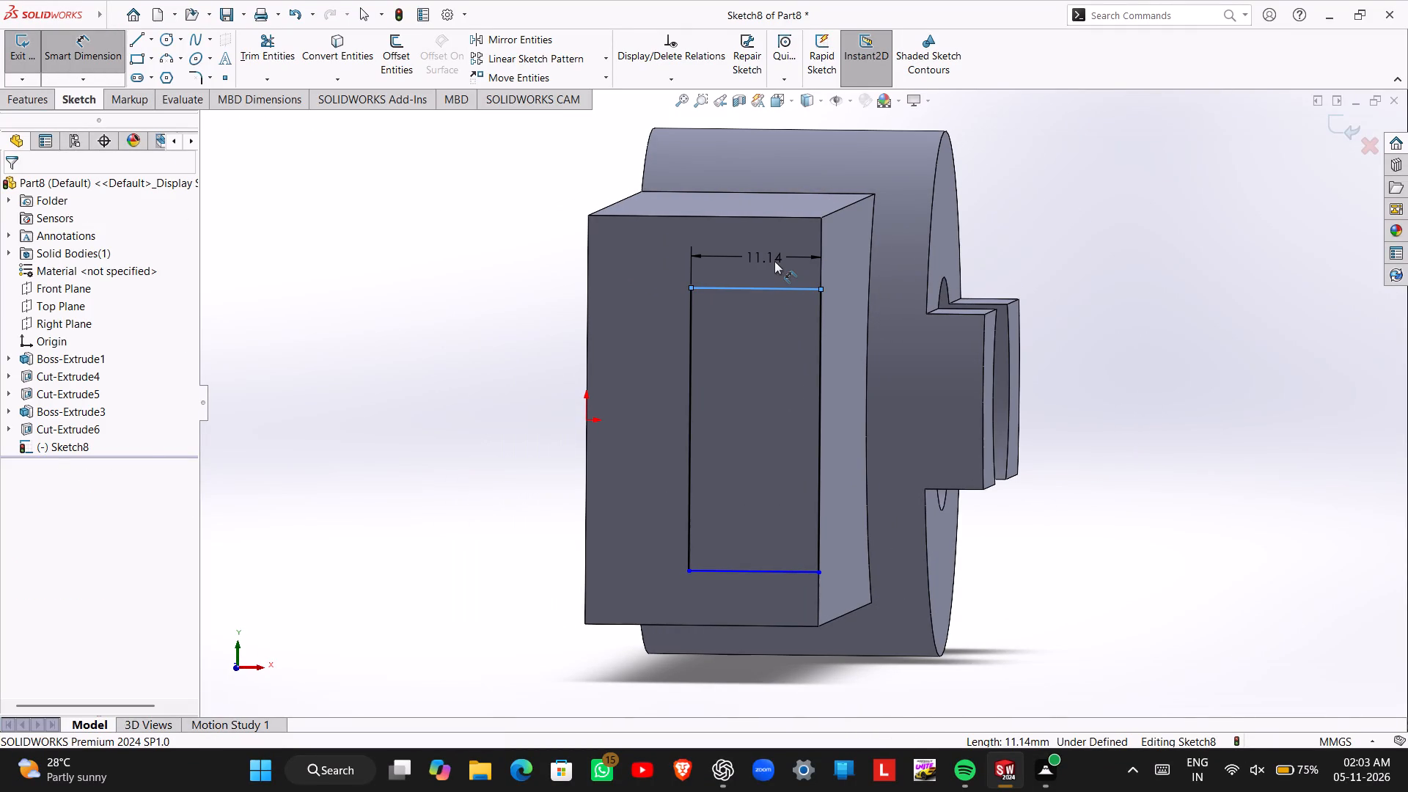
pyautogui.write('10')
pyautogui.press('Return')
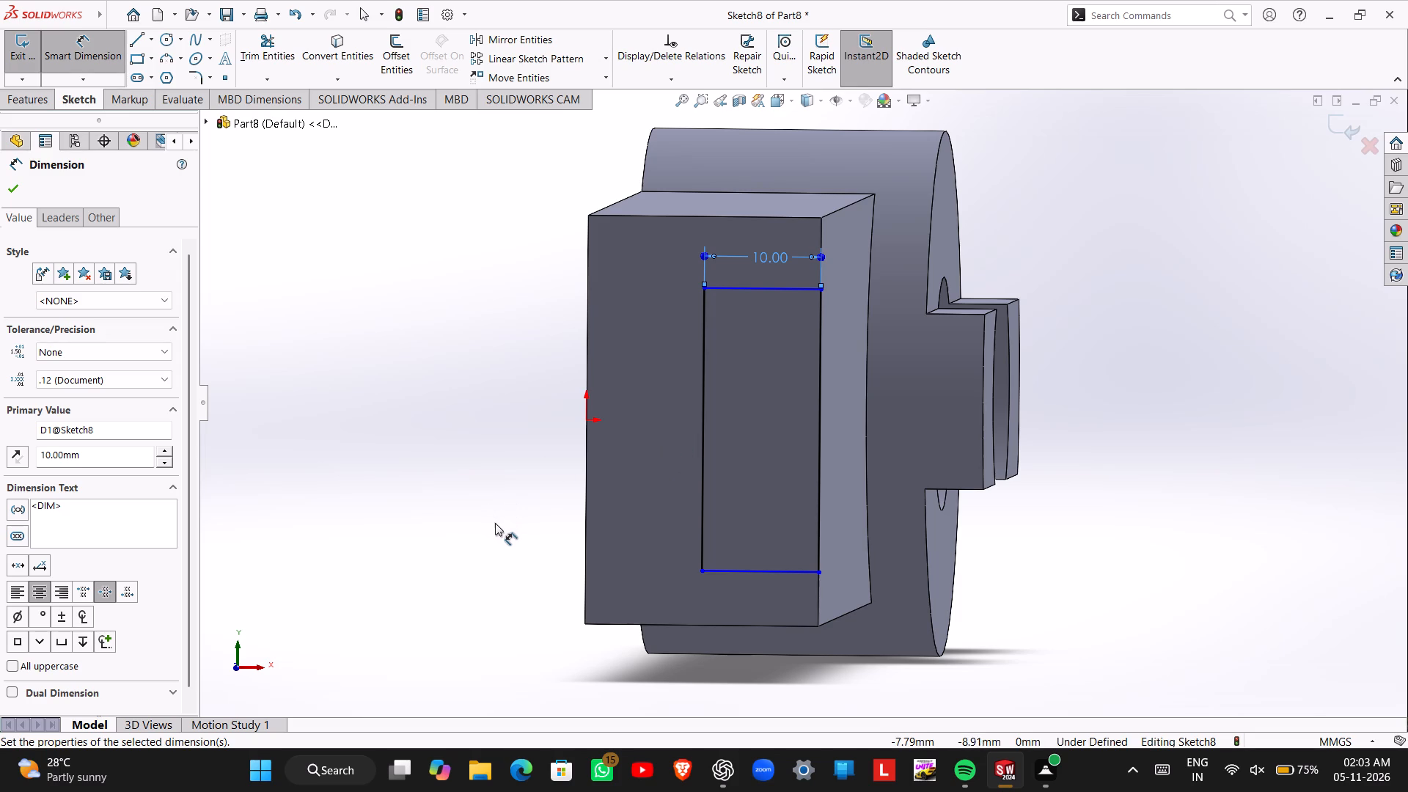
pyautogui.press('Escape')
pyautogui.moveTo(499, 530); pyautogui.dragTo(491, 516, button='right')
pyautogui.press('Escape')
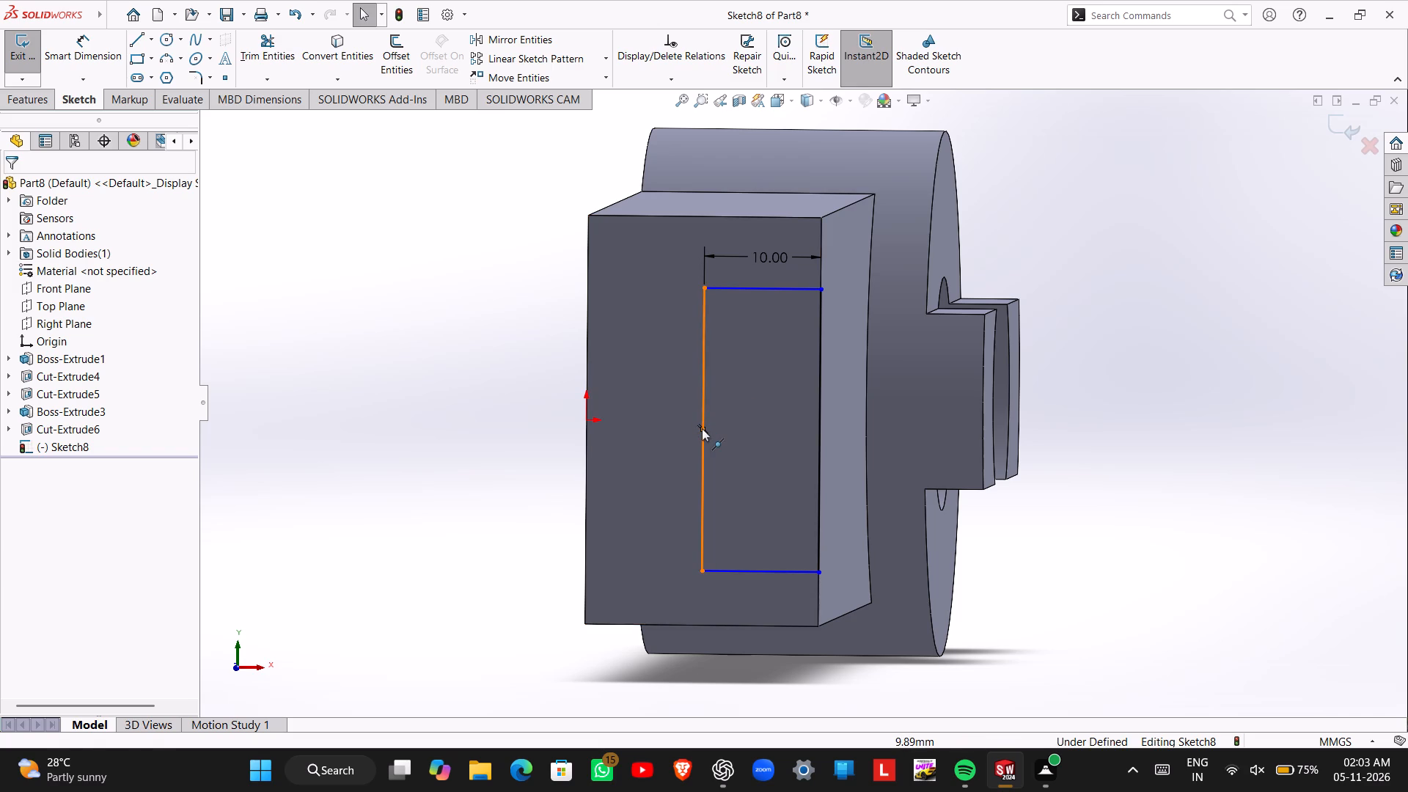
# Add a horizontal relation between the origin and the midpoint of the rectangle's inner long side.
pyautogui.click(702, 428)
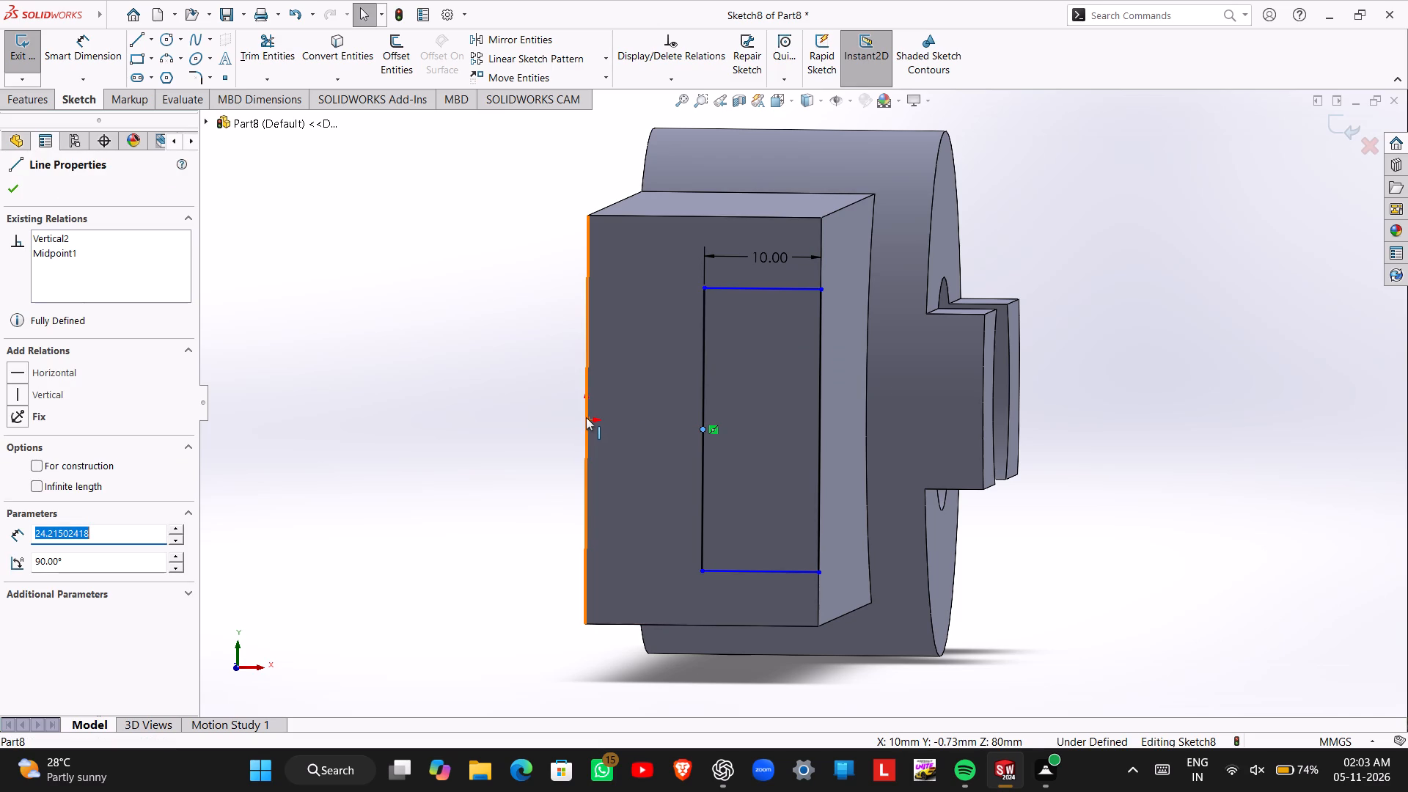
pyautogui.keyDown('ctrl'); pyautogui.moveTo(586, 417); pyautogui.dragTo(602, 414, button='middle'); pyautogui.keyUp('ctrl')
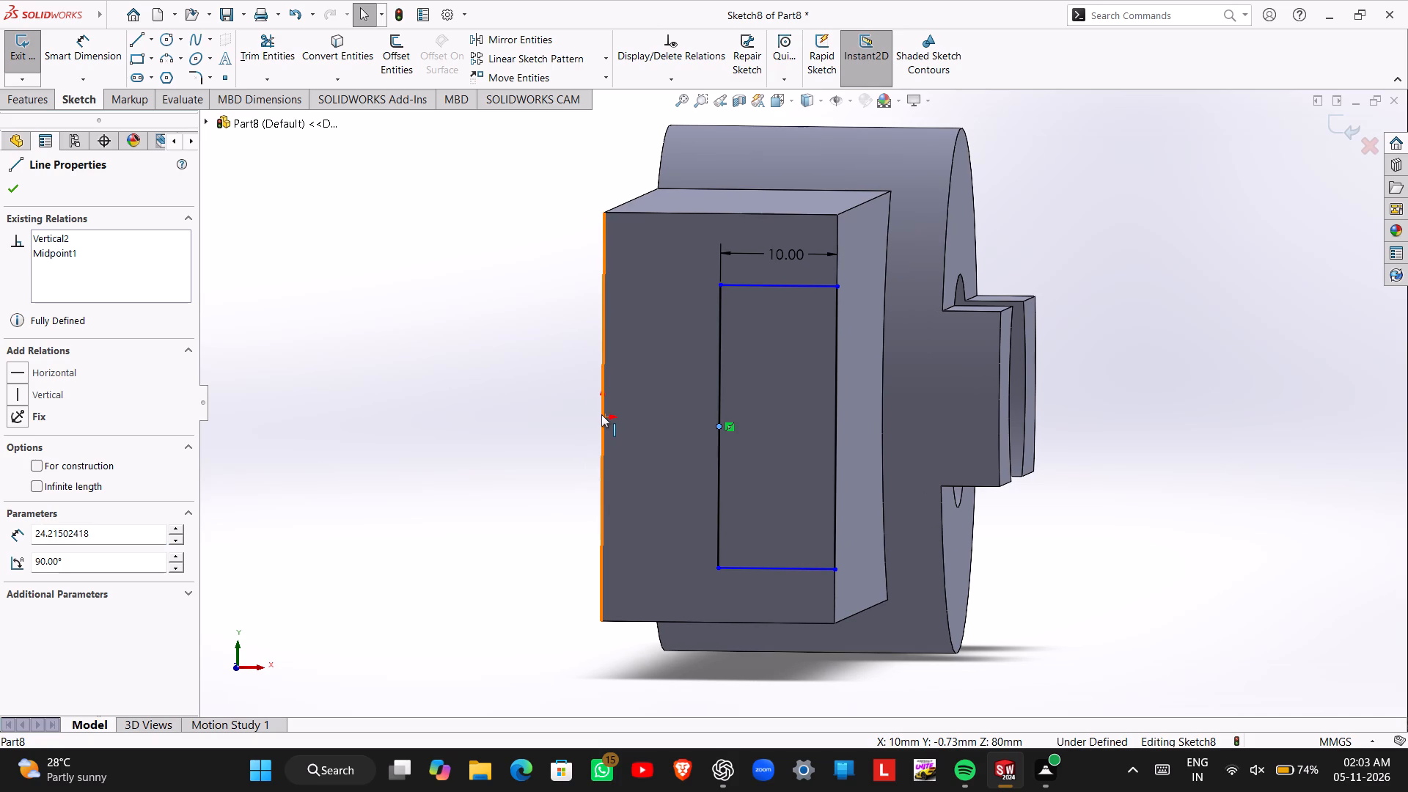
pyautogui.moveTo(601, 414); pyautogui.dragTo(612, 414, button='middle')
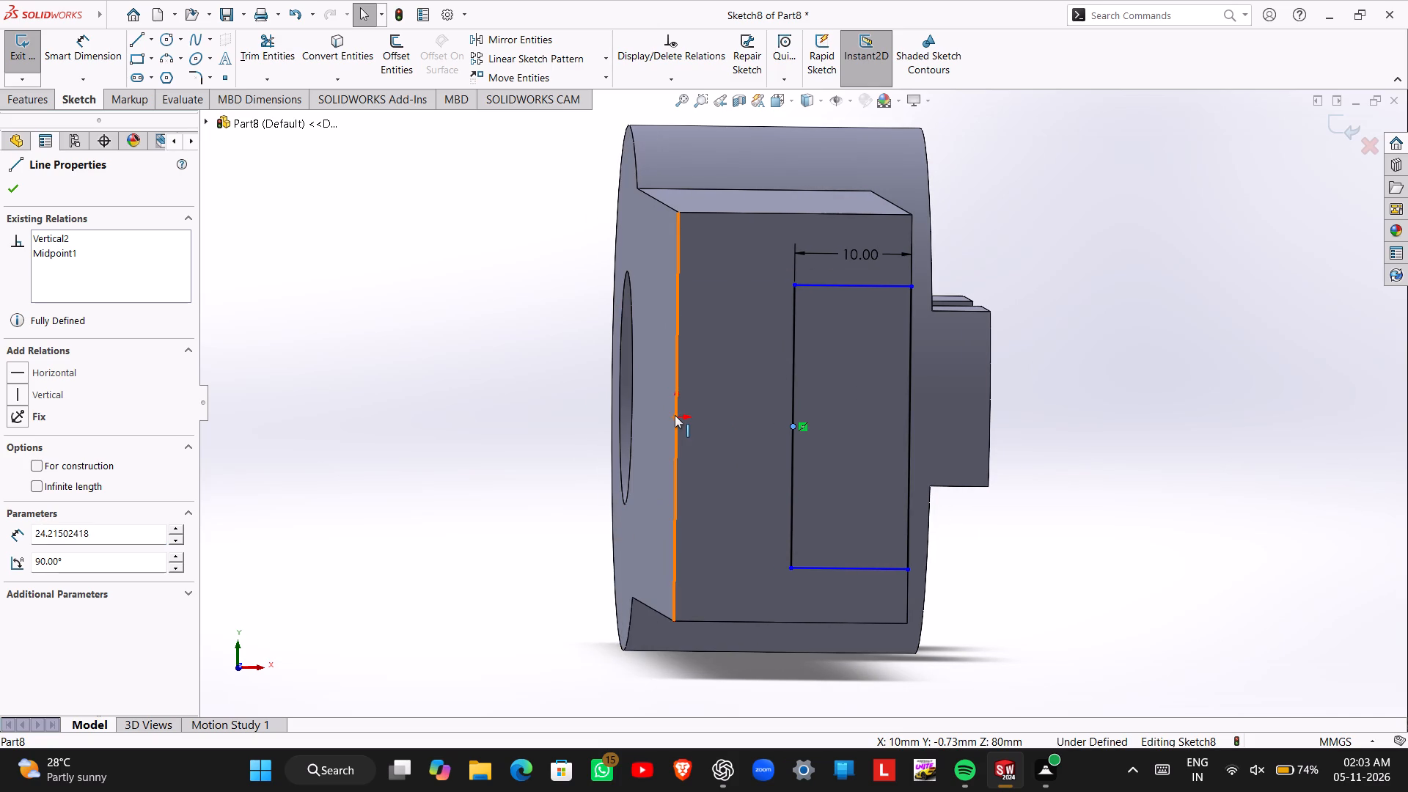
pyautogui.click(675, 415)
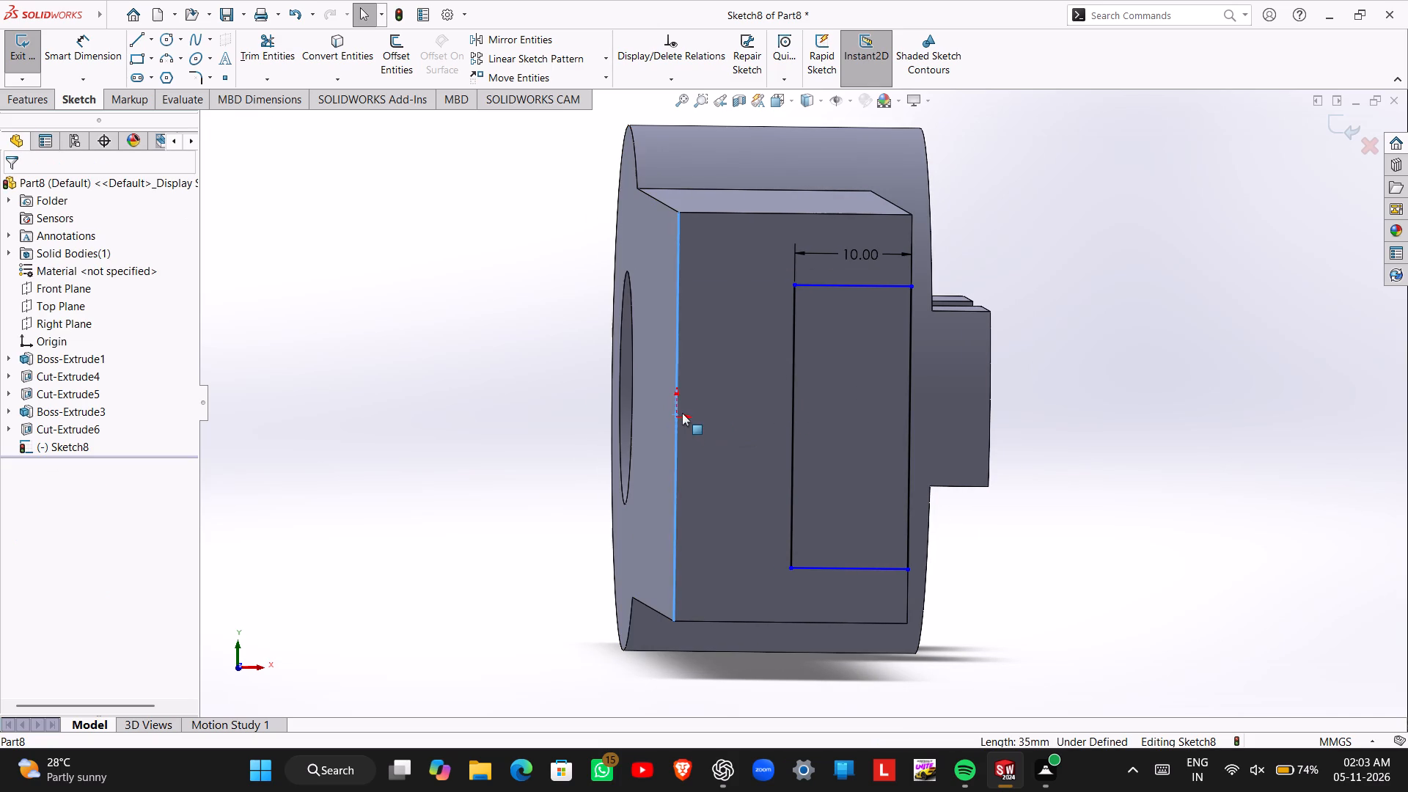
pyautogui.scroll(-3, 672, 421)
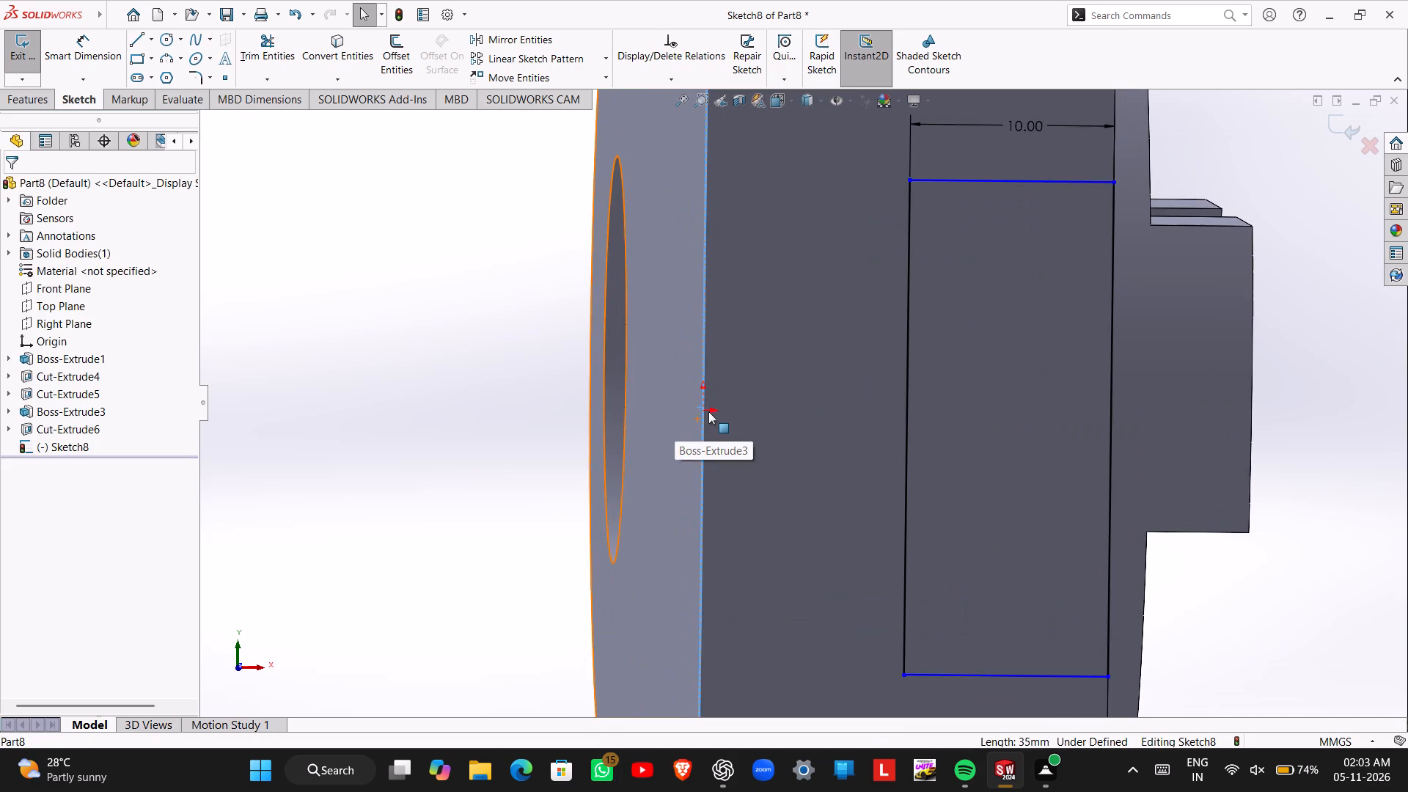
pyautogui.scroll(-7, 708, 411)
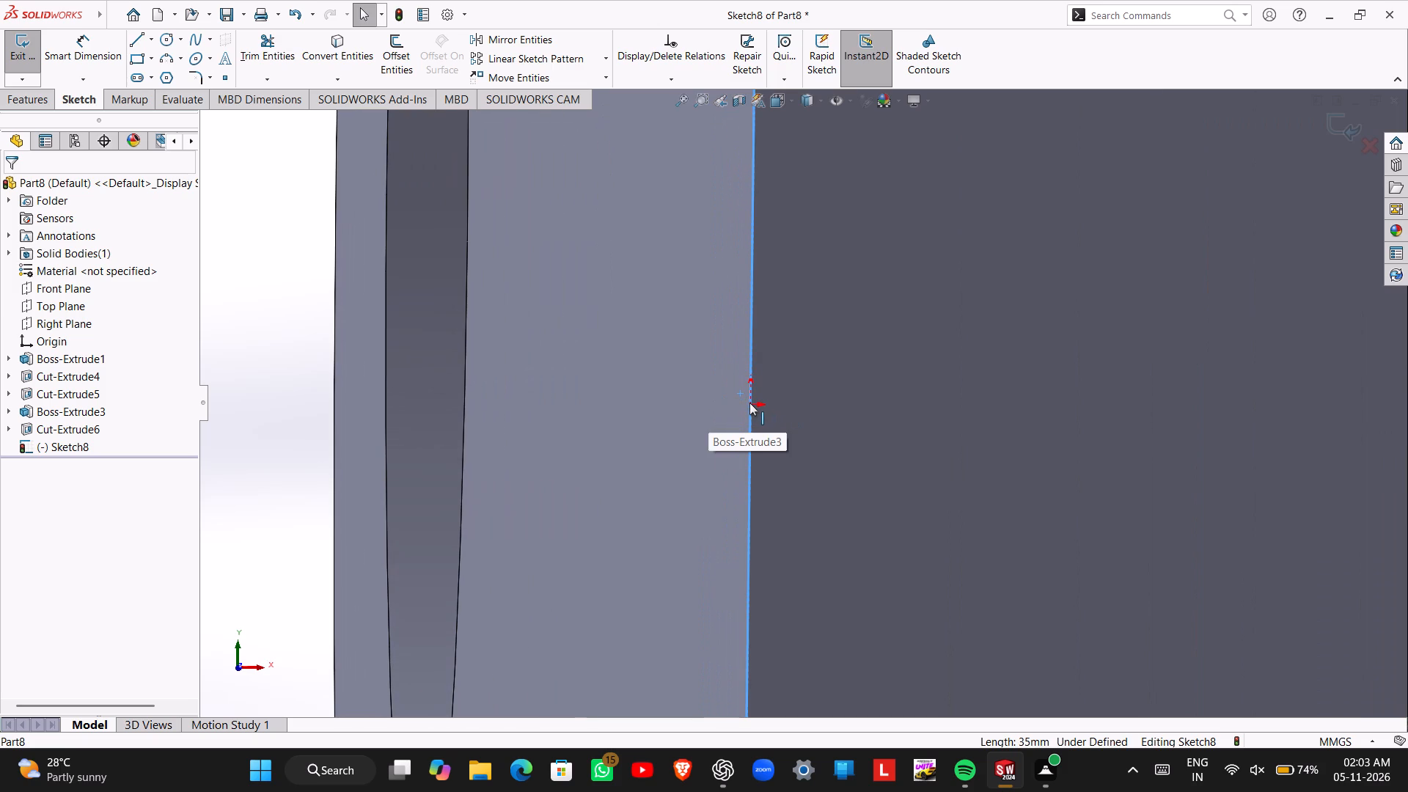
pyautogui.click(749, 403)
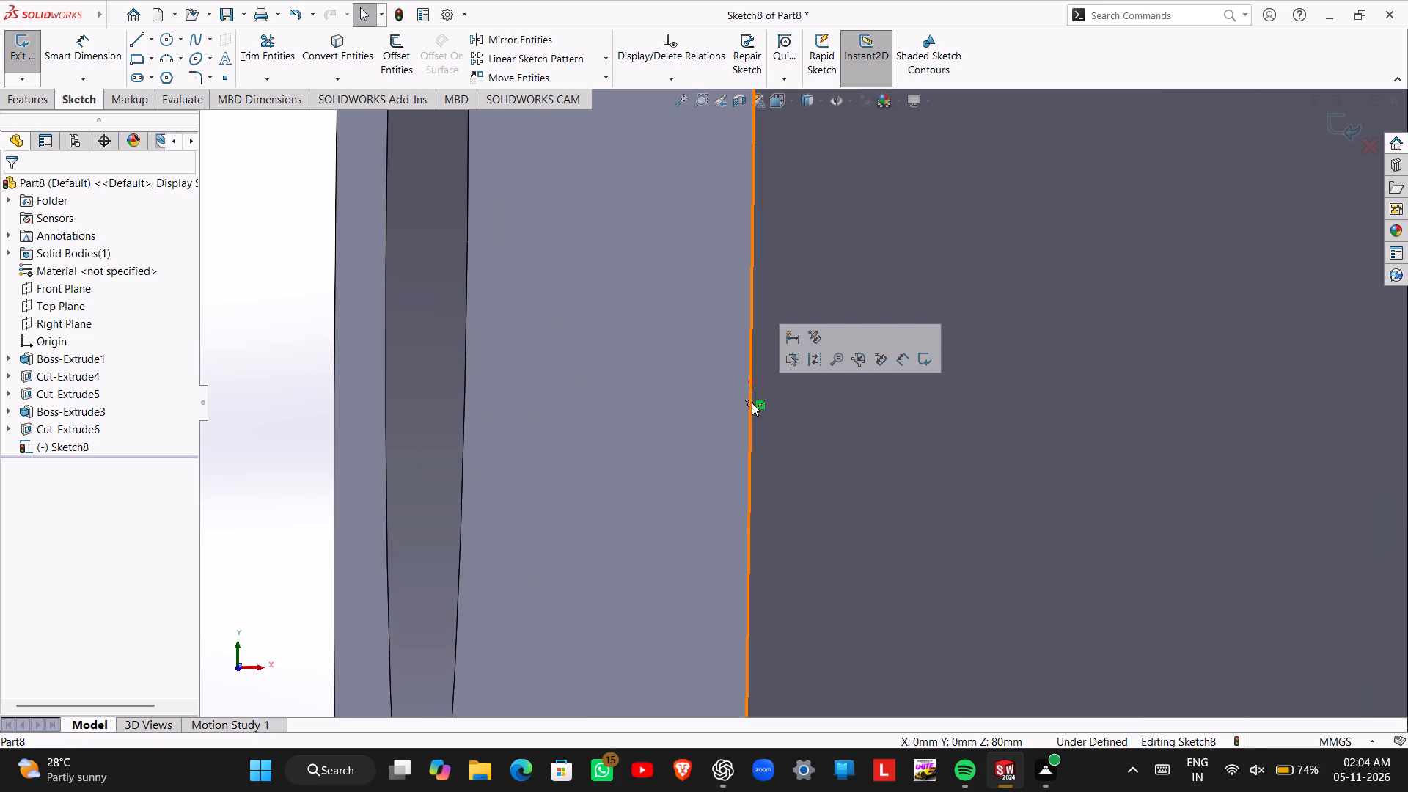
pyautogui.scroll(7, 760, 406)
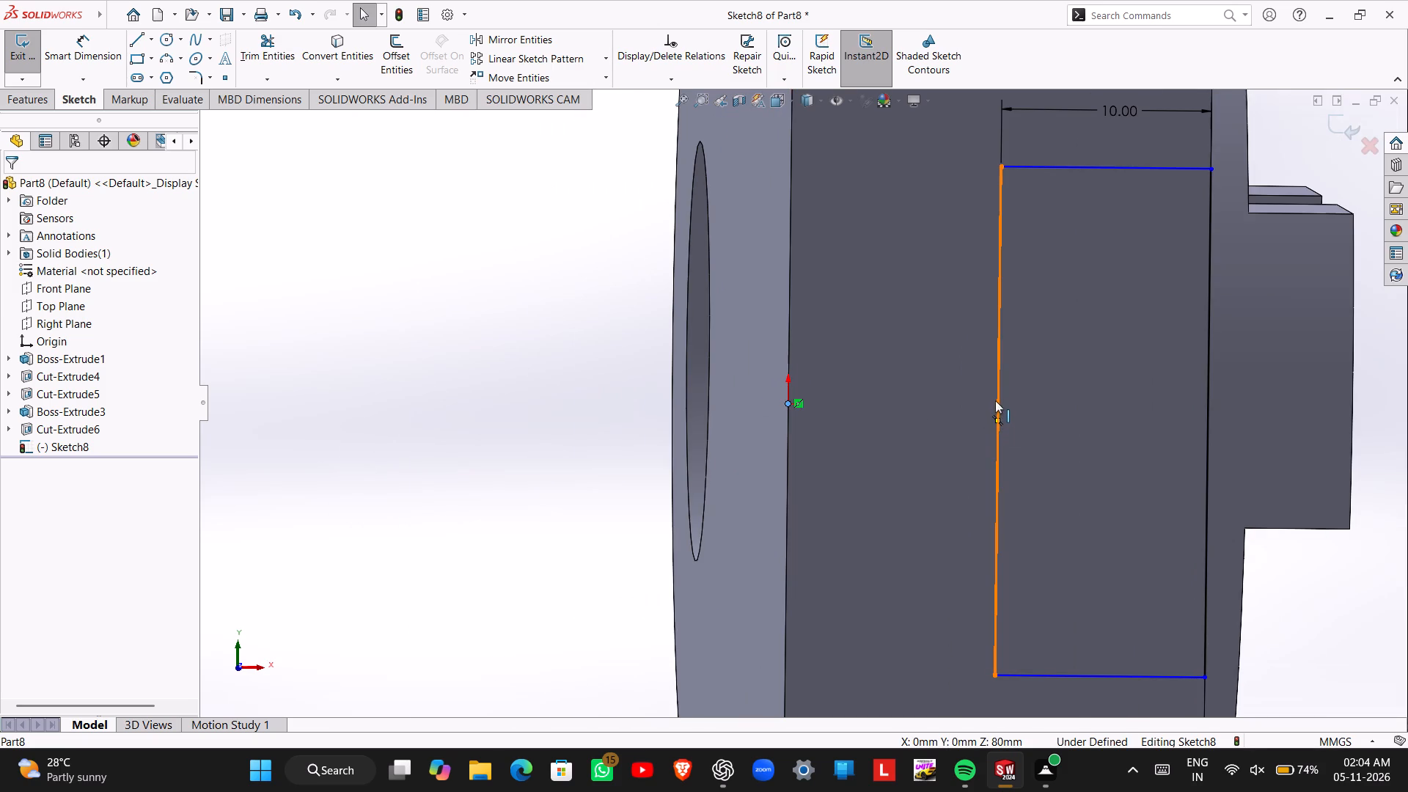
pyautogui.keyDown('ctrl'); pyautogui.click(998, 419); pyautogui.keyUp('ctrl')
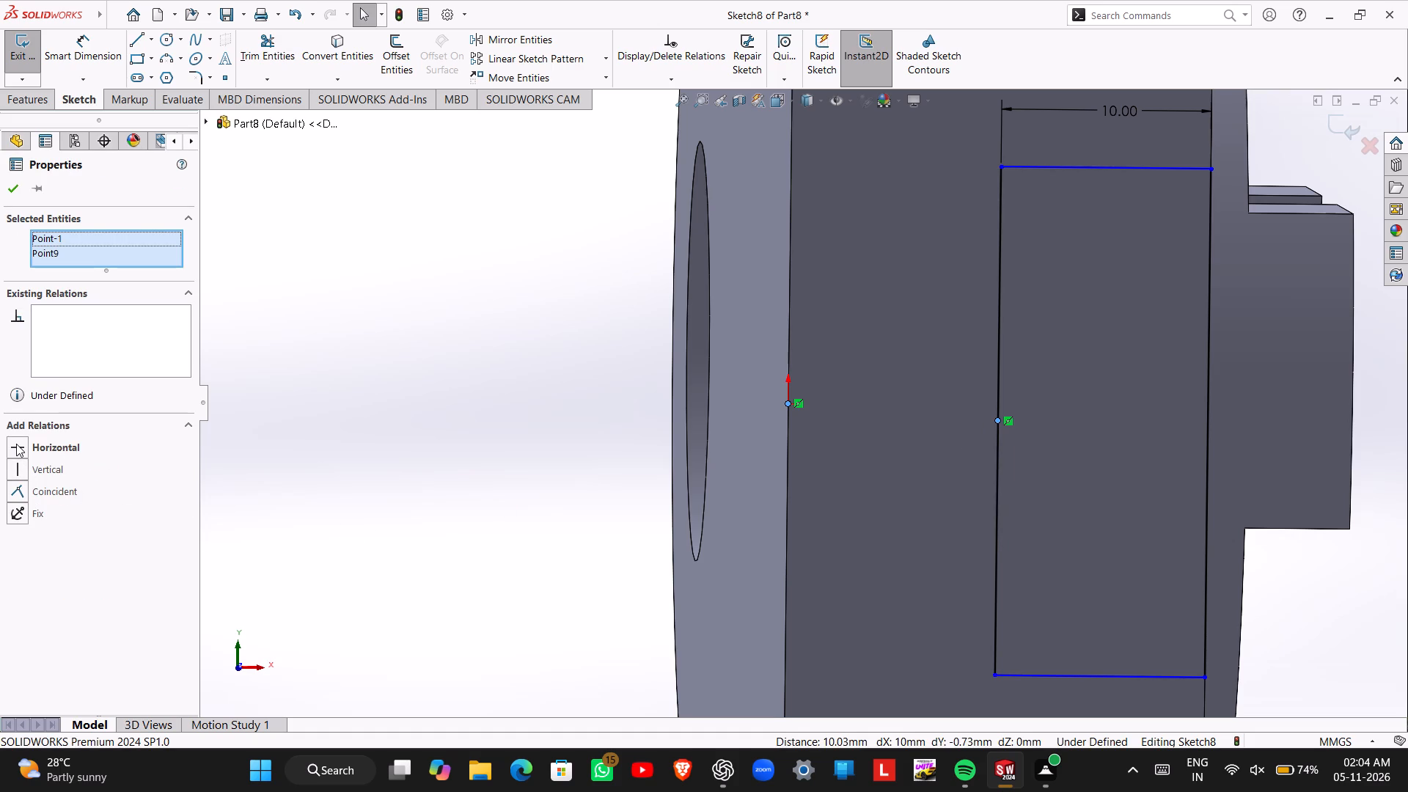
pyautogui.click(16, 444)
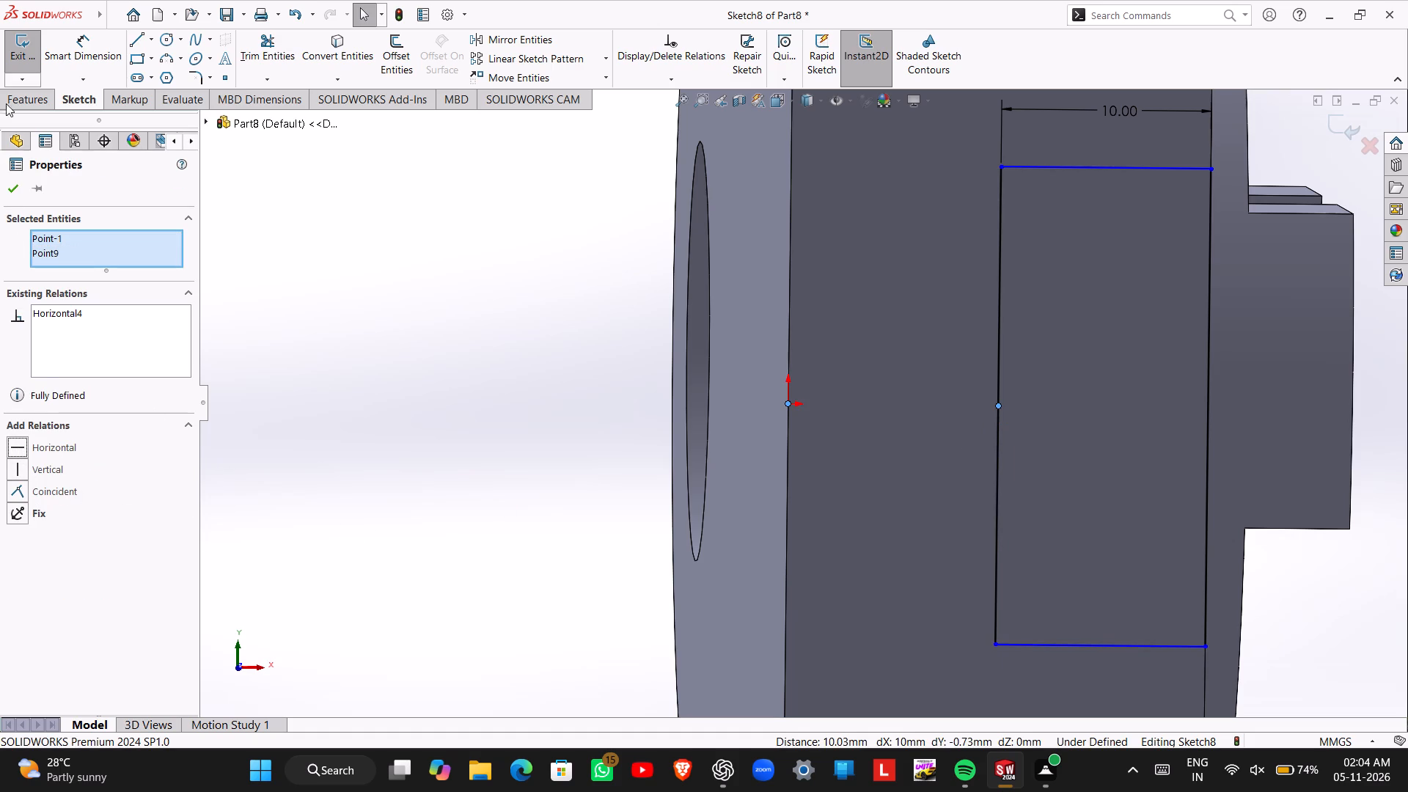
pyautogui.click(11, 183)
# Finish the sketch and cut-extrude the rectangle into the arm as a blind 50 mm recess.
pyautogui.scroll(1, 1042, 608)
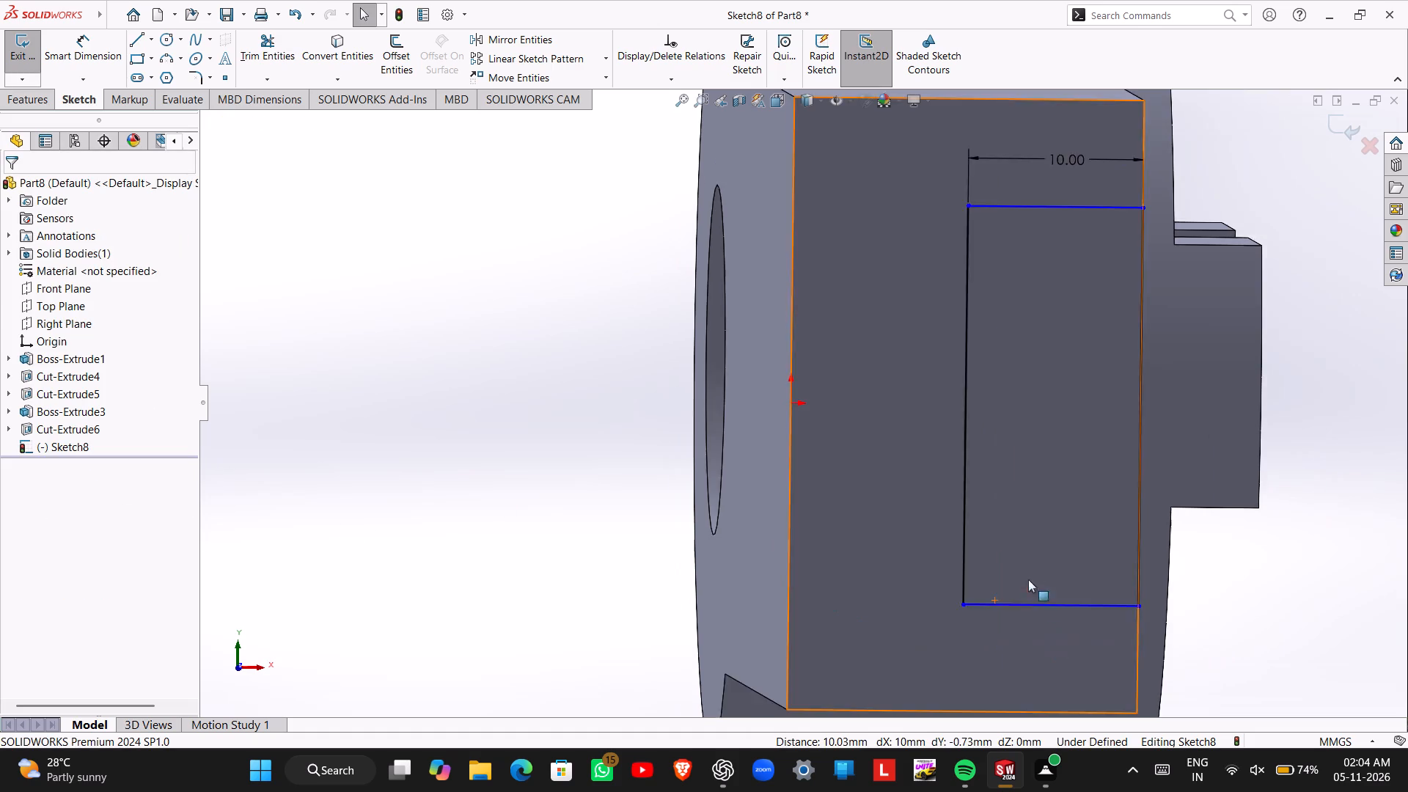
pyautogui.scroll(1, 1028, 579)
pyautogui.moveTo(1044, 527); pyautogui.dragTo(1024, 518, button='middle')
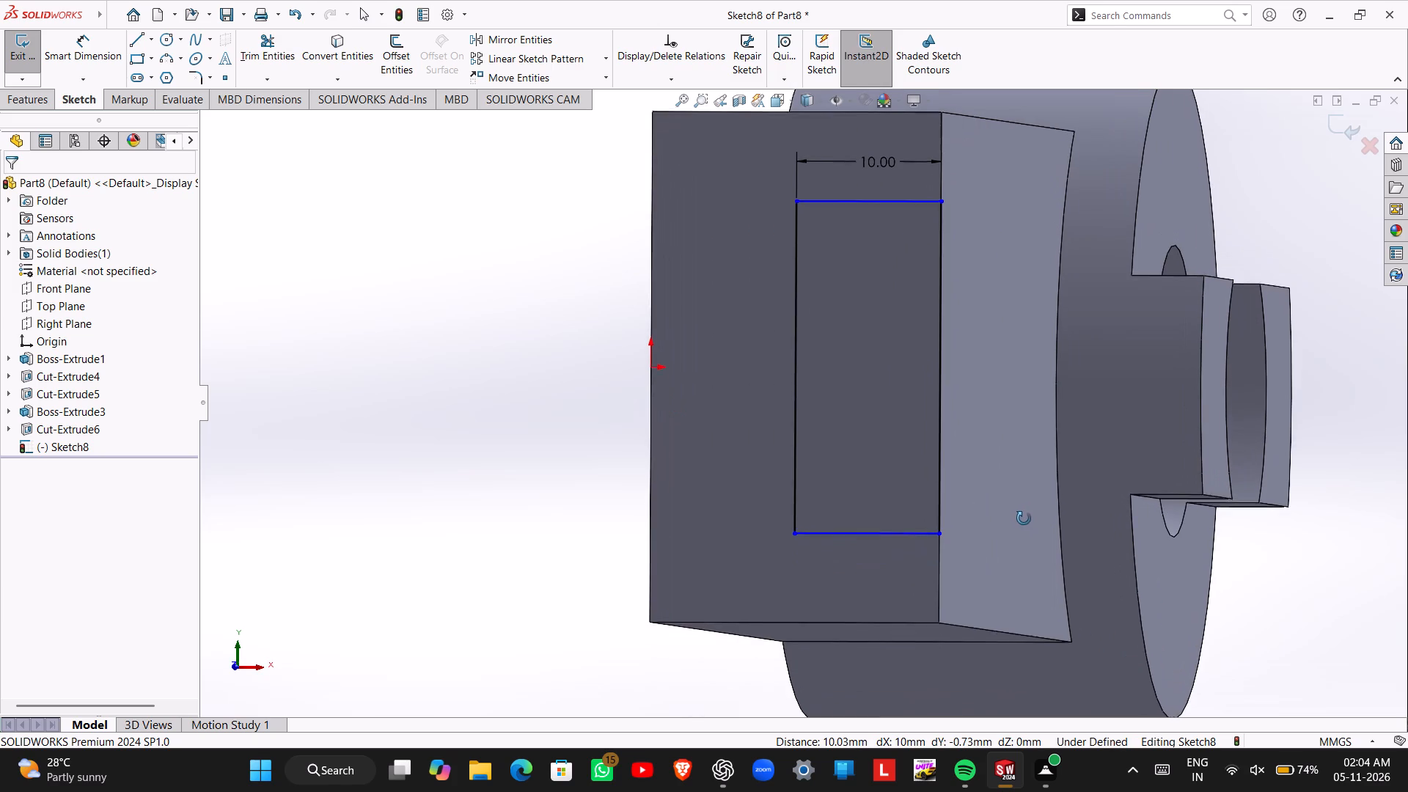
pyautogui.moveTo(1024, 518); pyautogui.dragTo(950, 535, button='middle')
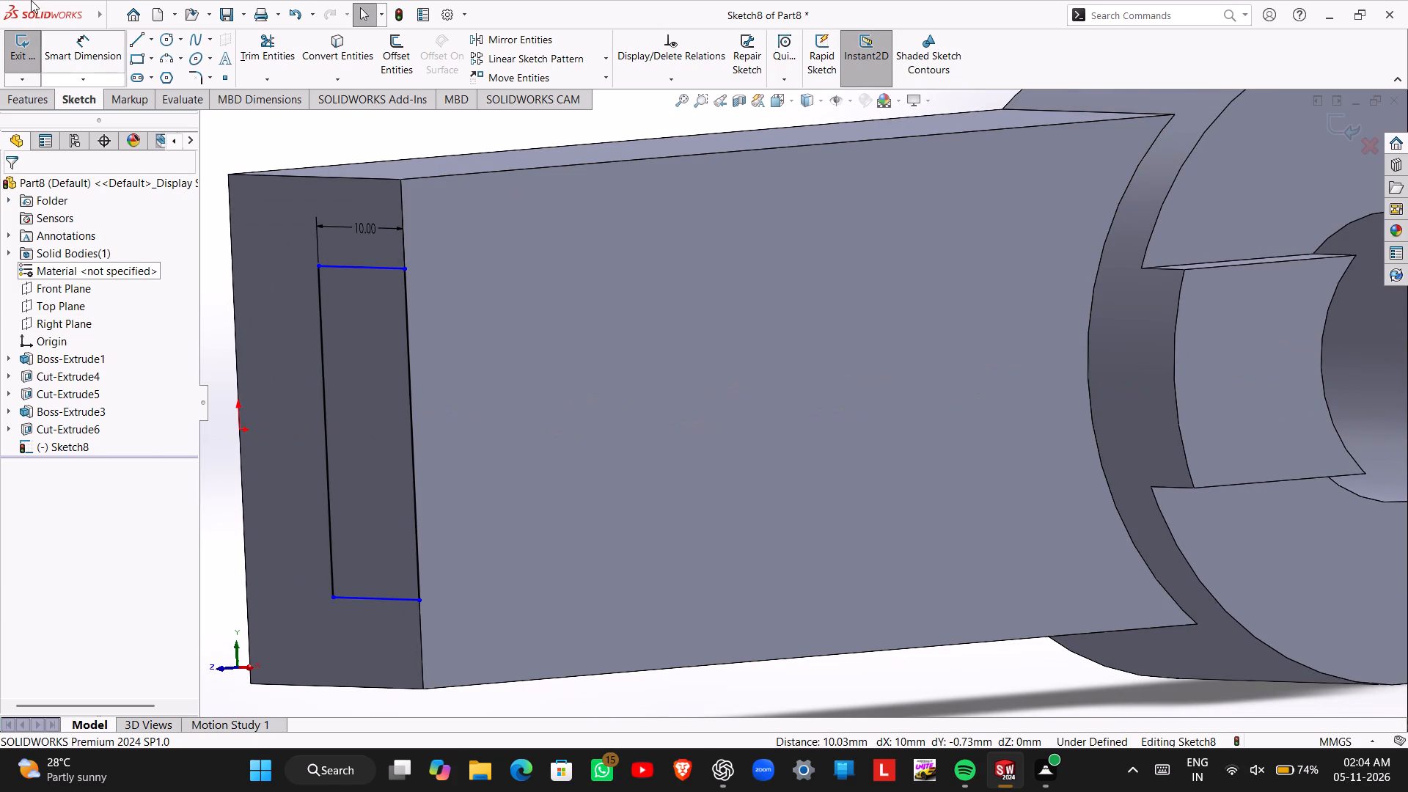
pyautogui.click(12, 45)
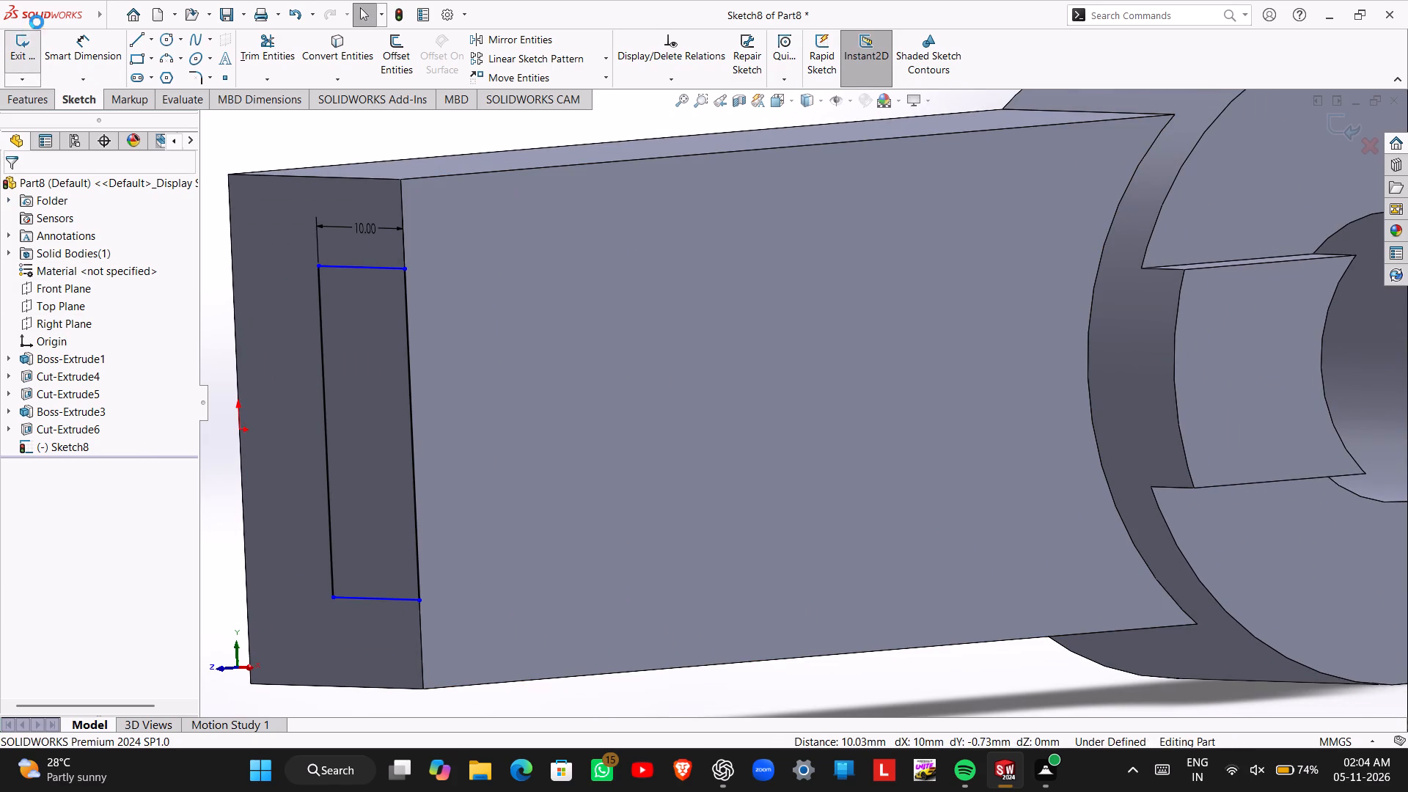
pyautogui.click(249, 53)
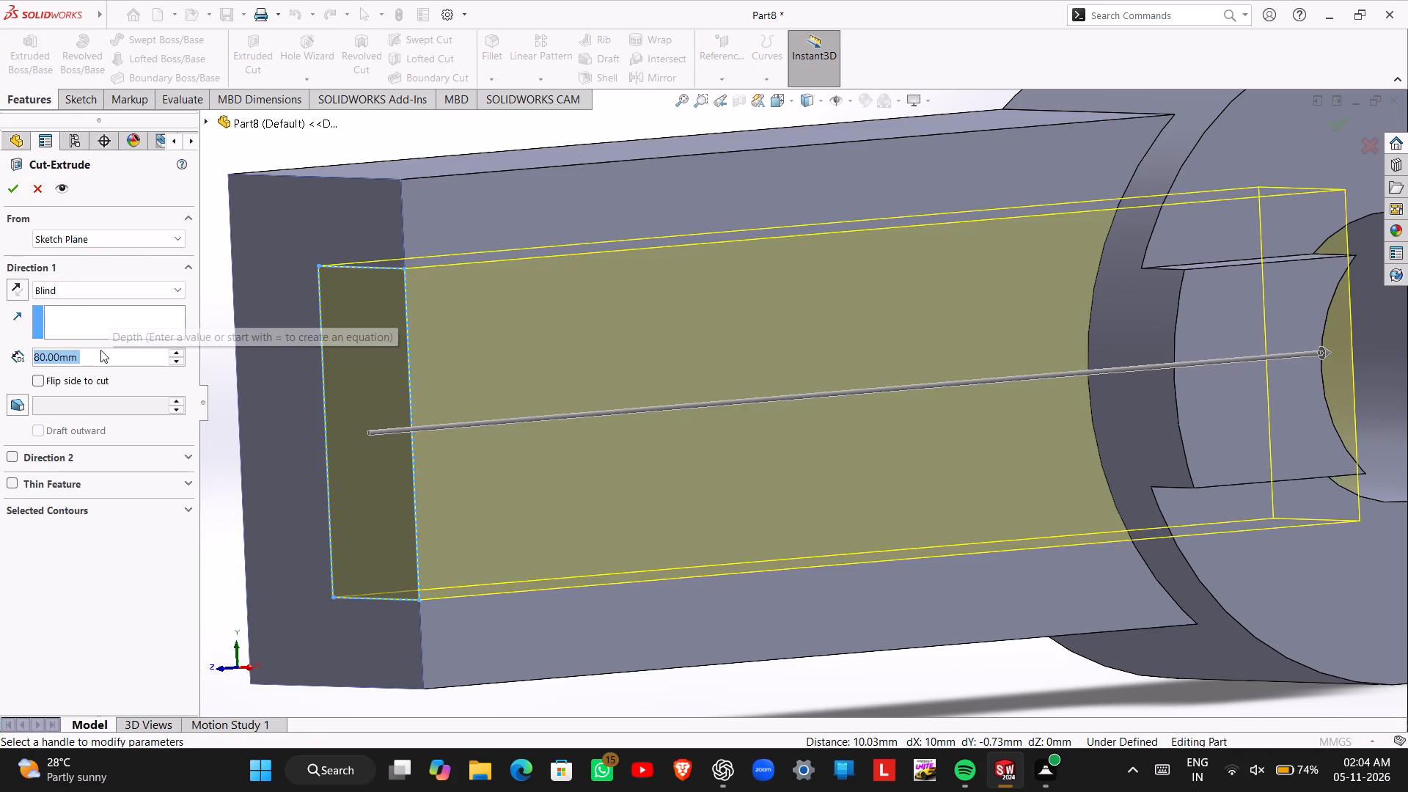
pyautogui.write('50')
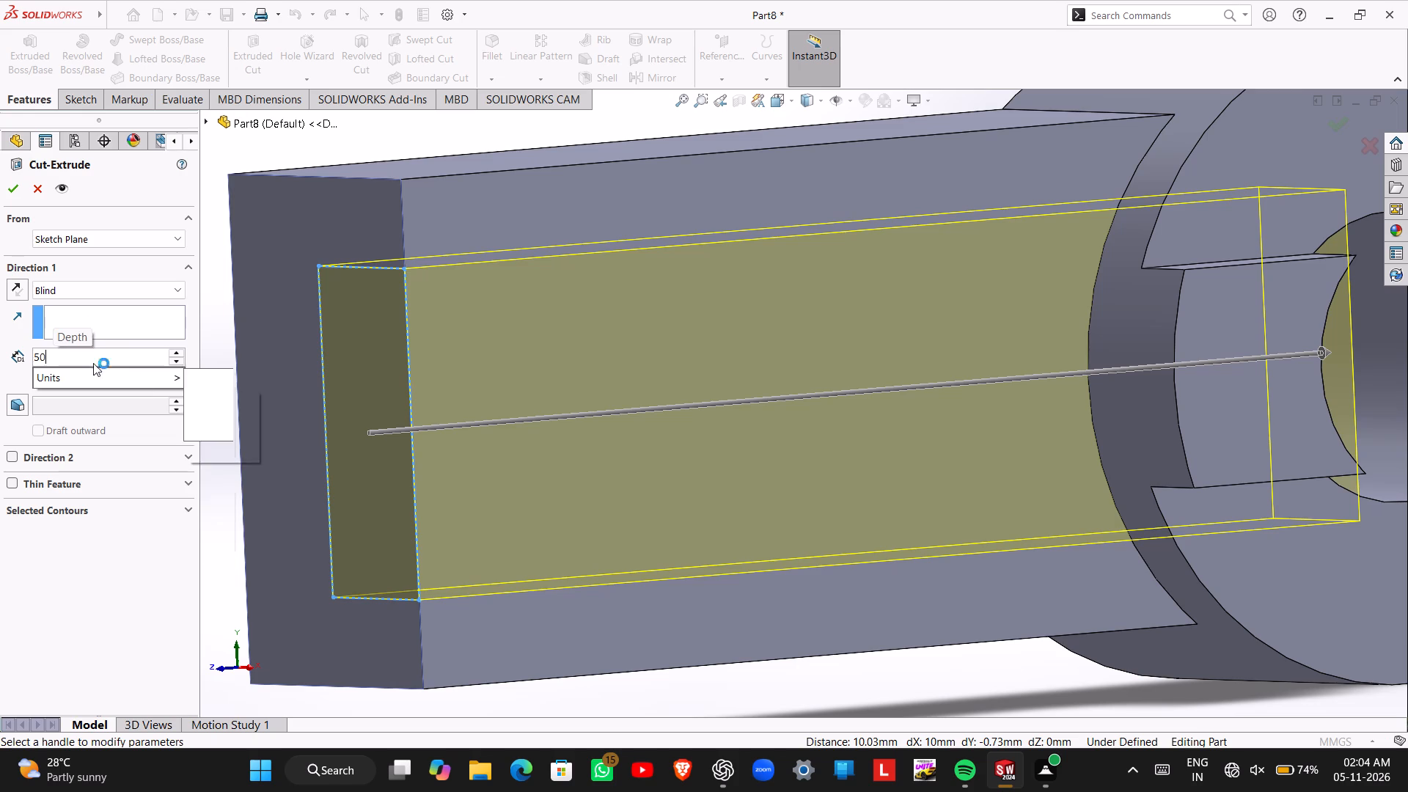
pyautogui.click(94, 211)
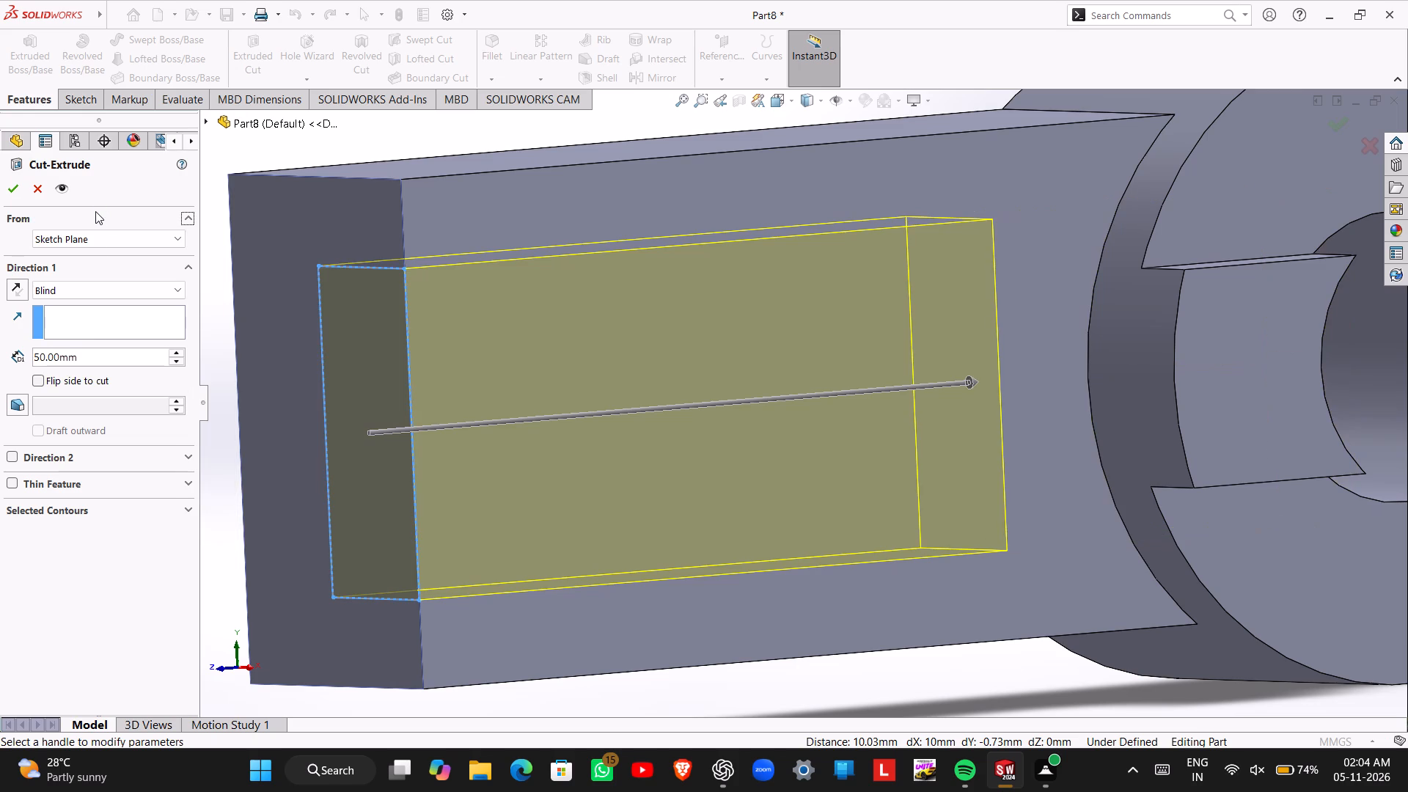
pyautogui.click(13, 189)
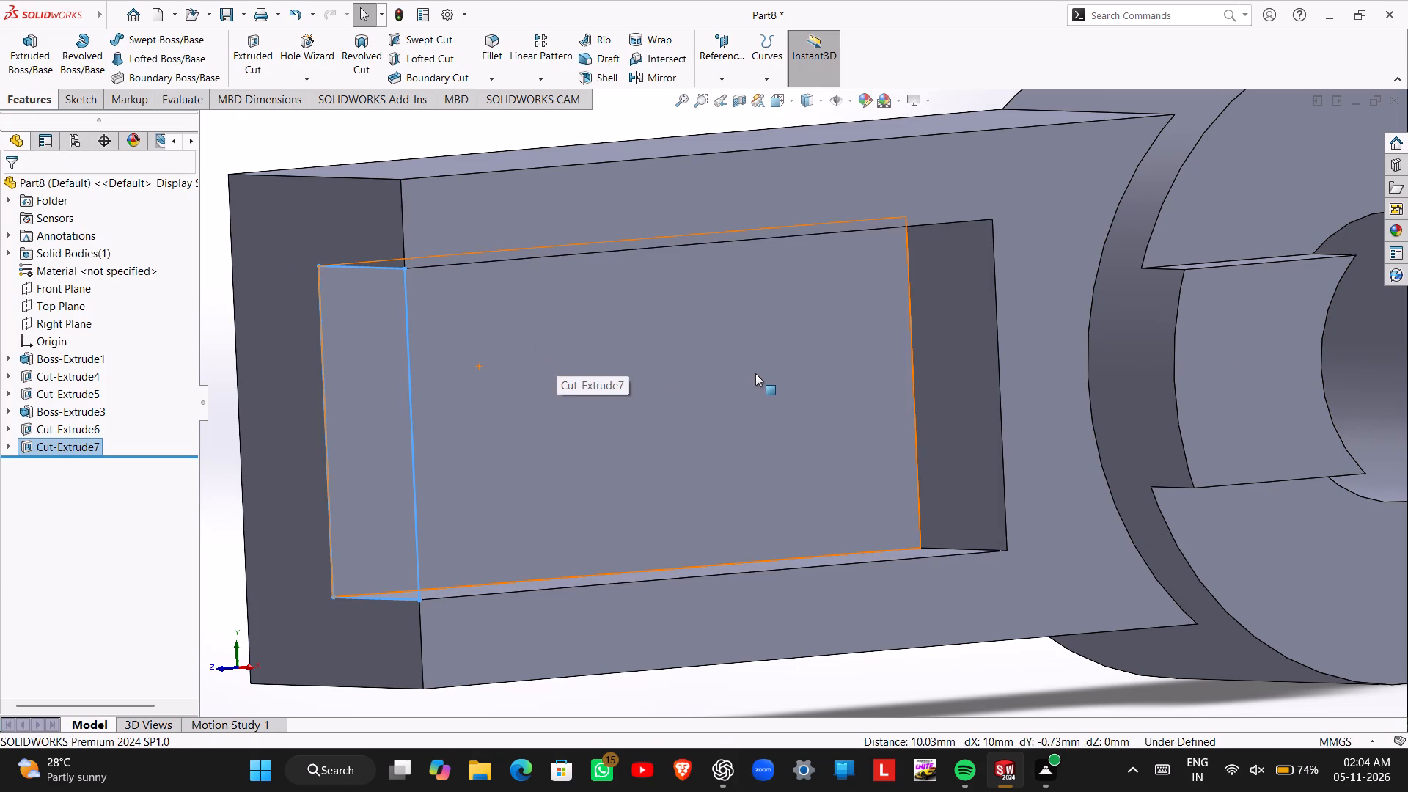
# Start a sketch on the large flat floor face of the arm's new recess.
pyautogui.moveTo(757, 364); pyautogui.dragTo(722, 360, button='middle')
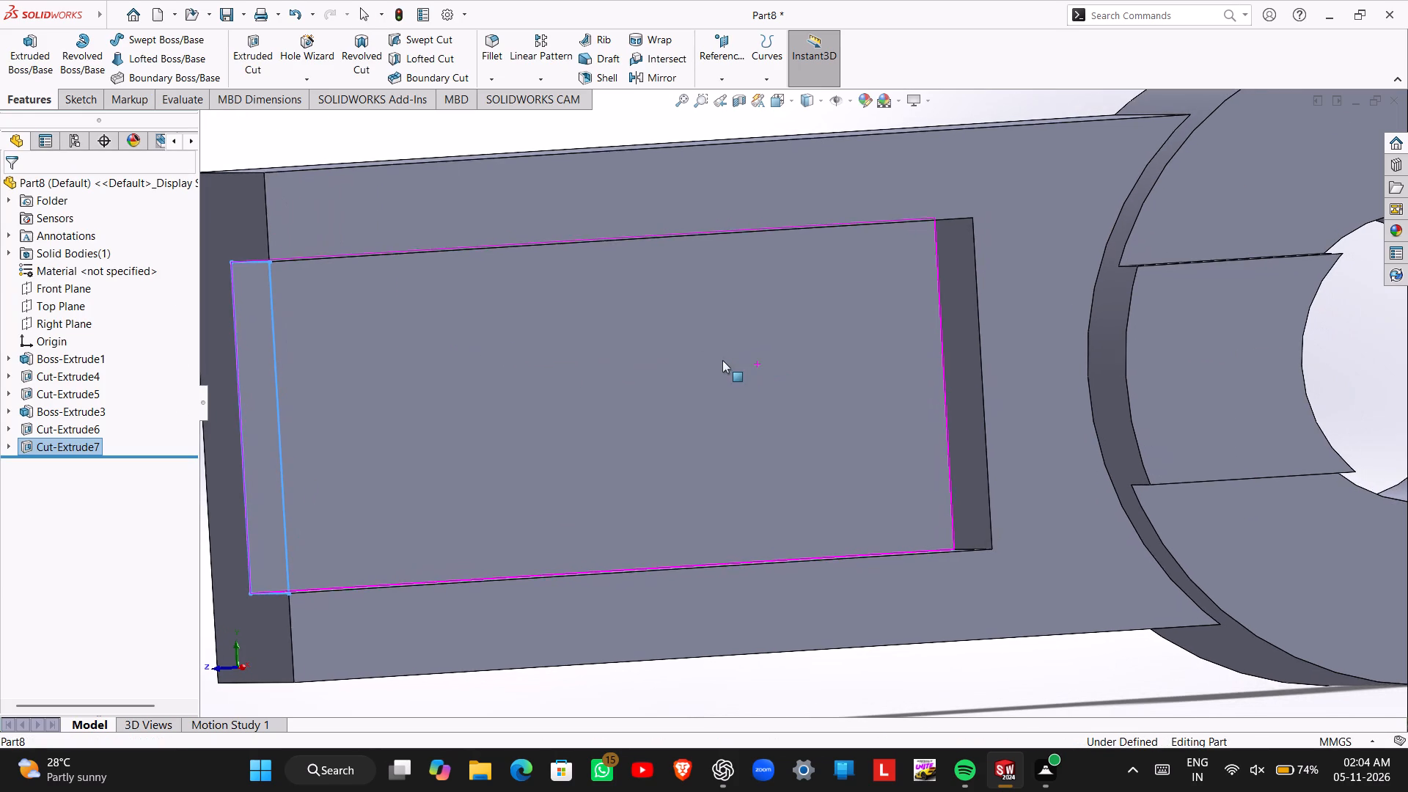
pyautogui.moveTo(722, 360); pyautogui.dragTo(722, 360, button='middle')
pyautogui.scroll(3, 738, 354)
pyautogui.click(381, 407)
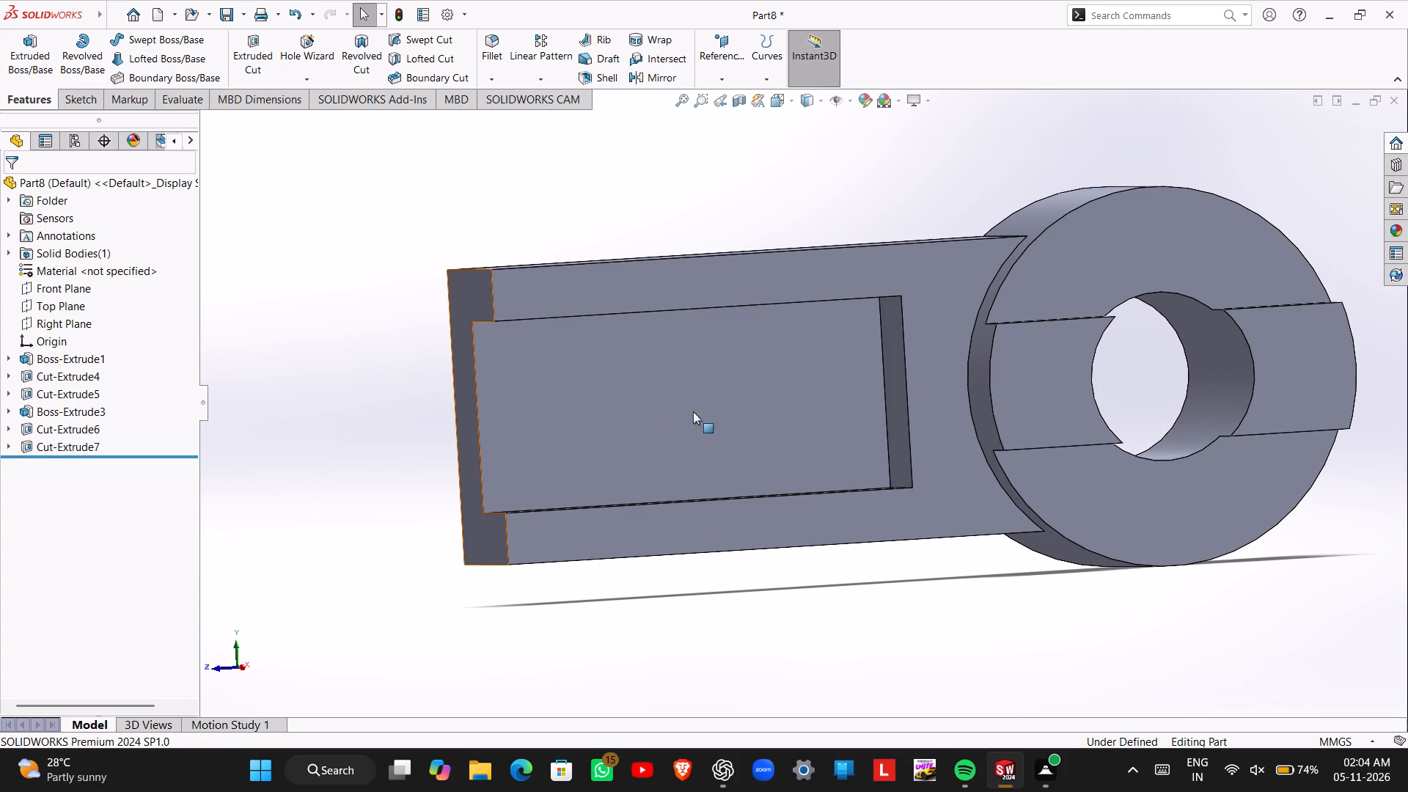
pyautogui.click(590, 396)
pyautogui.click(649, 356)
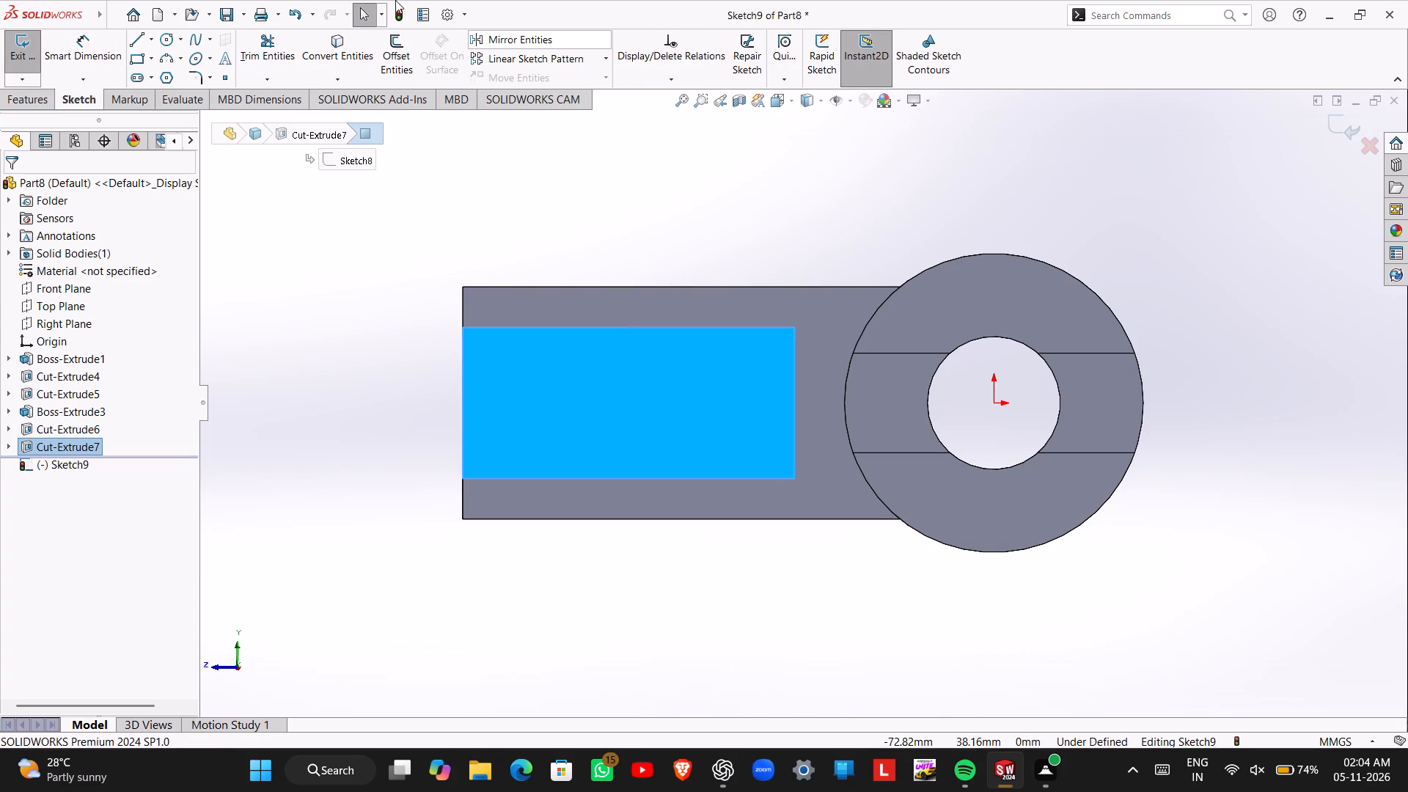
# Sketch two circles level with the origin on the recess floor, radii about 5 and 4.6 mm, centred about 67 and 44 mm from it.
pyautogui.click(166, 39)
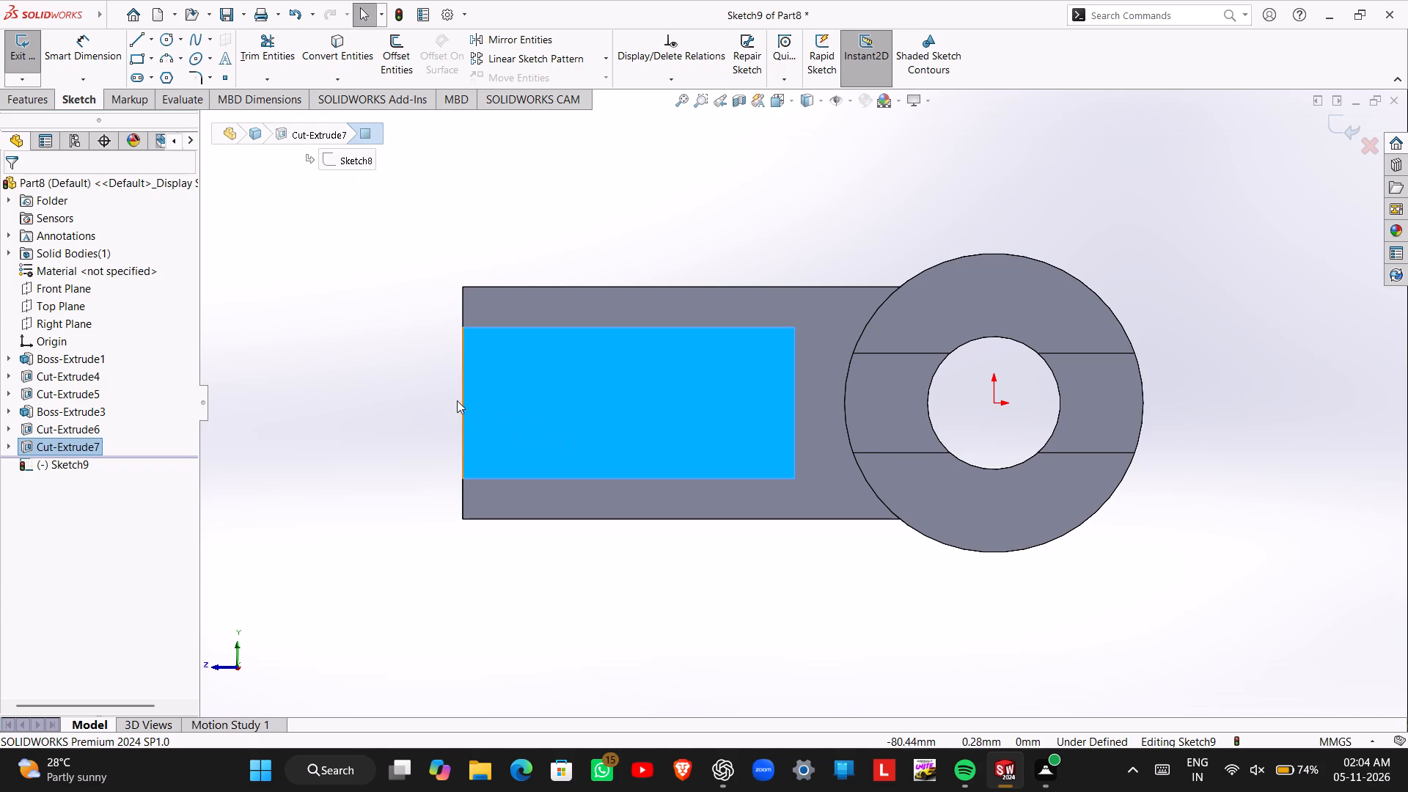
pyautogui.click(170, 43)
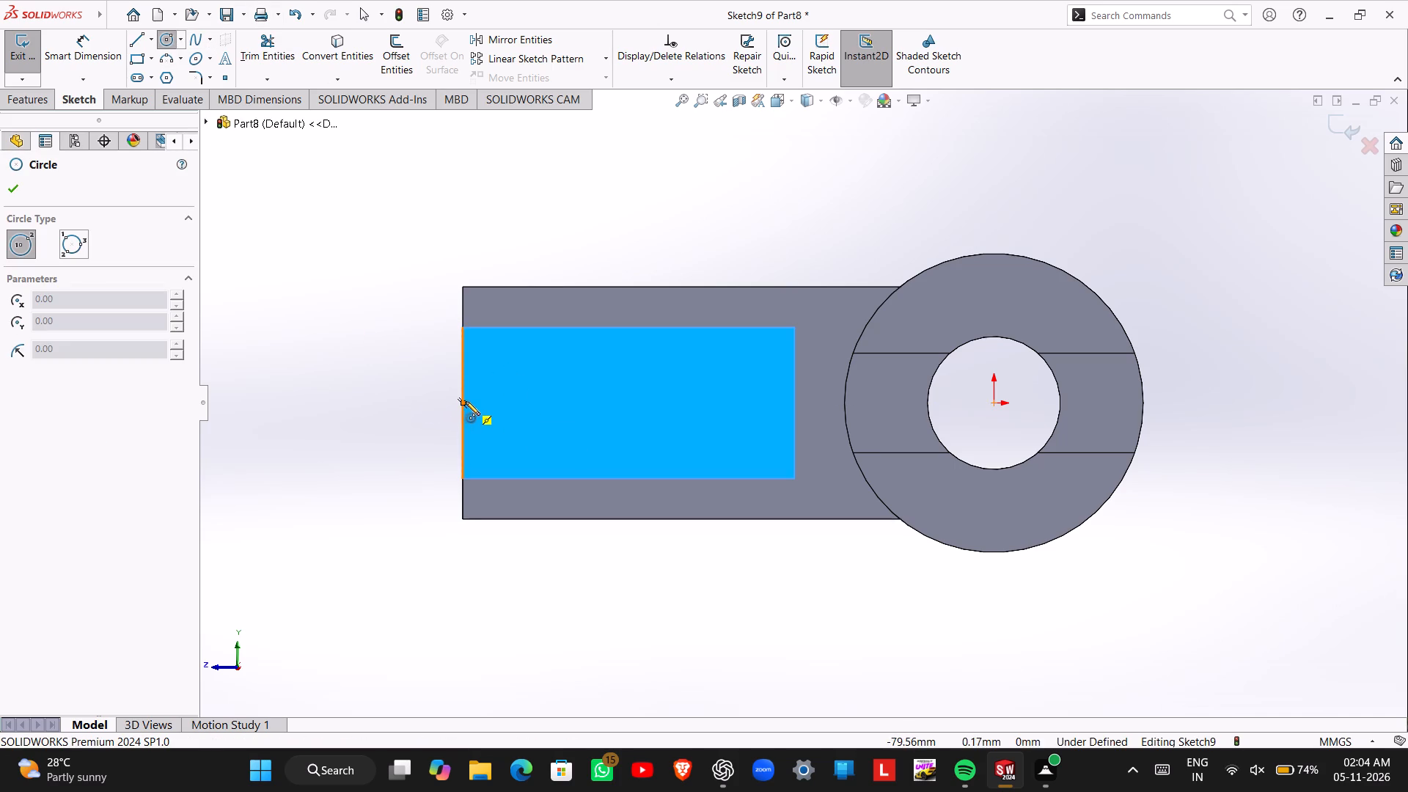
pyautogui.click(546, 406)
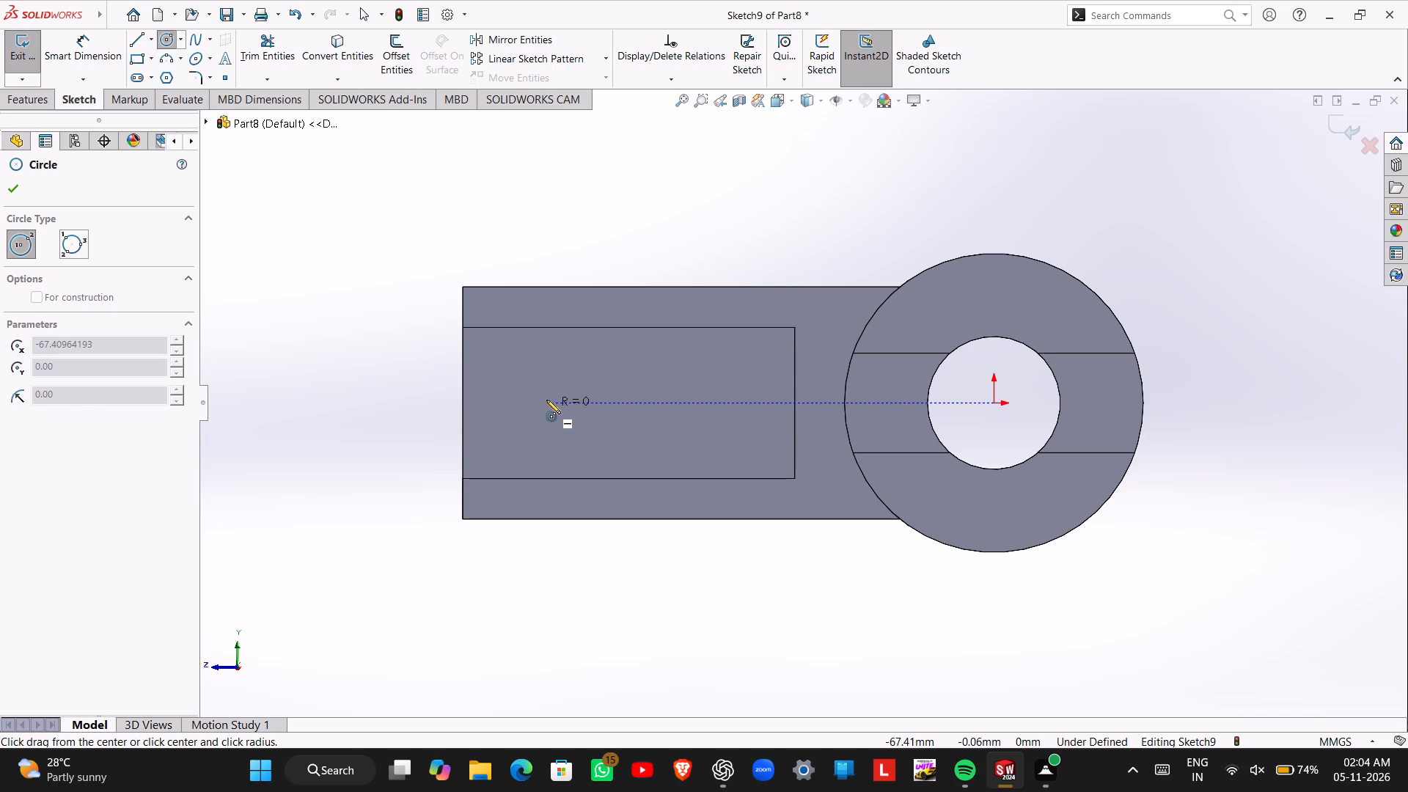
pyautogui.click(547, 370)
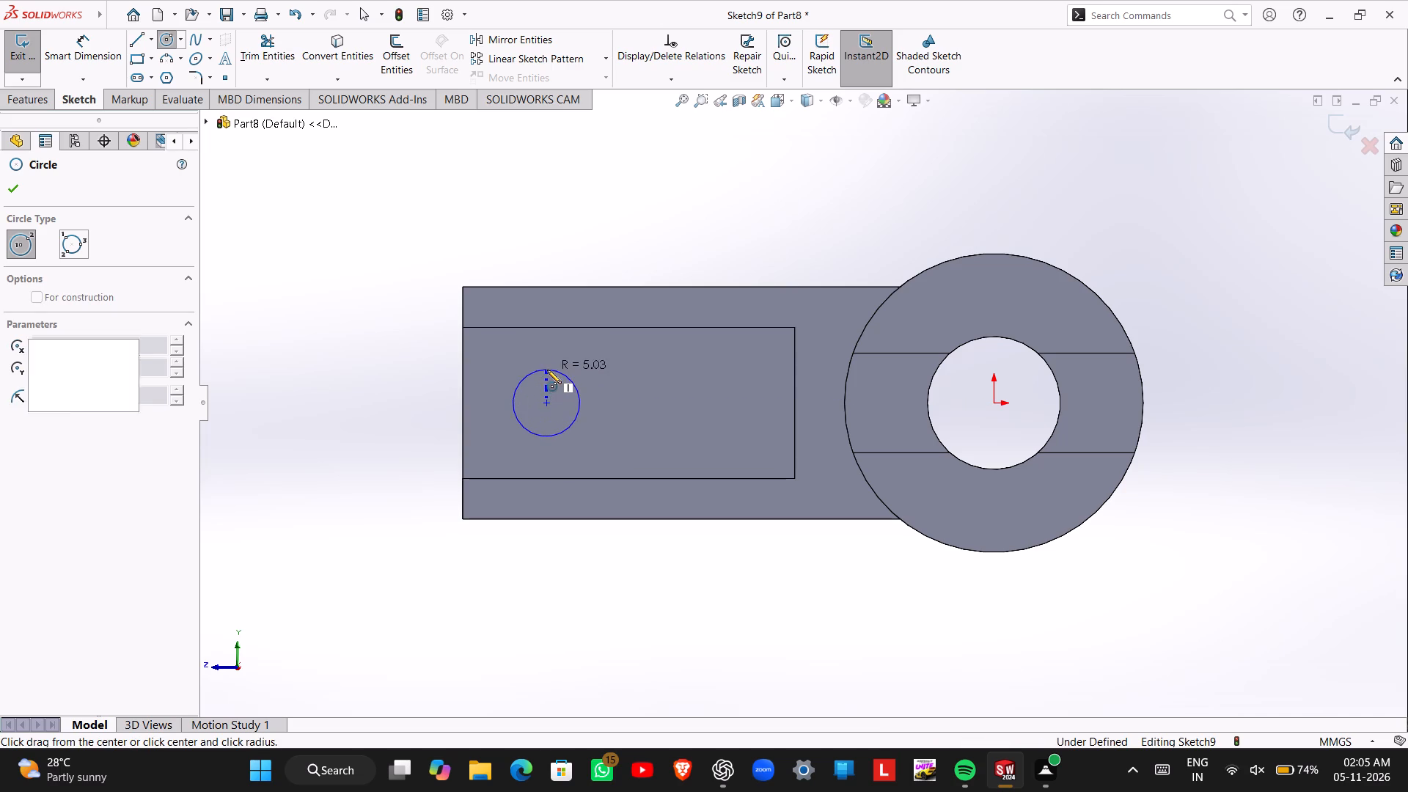
pyautogui.click(699, 401)
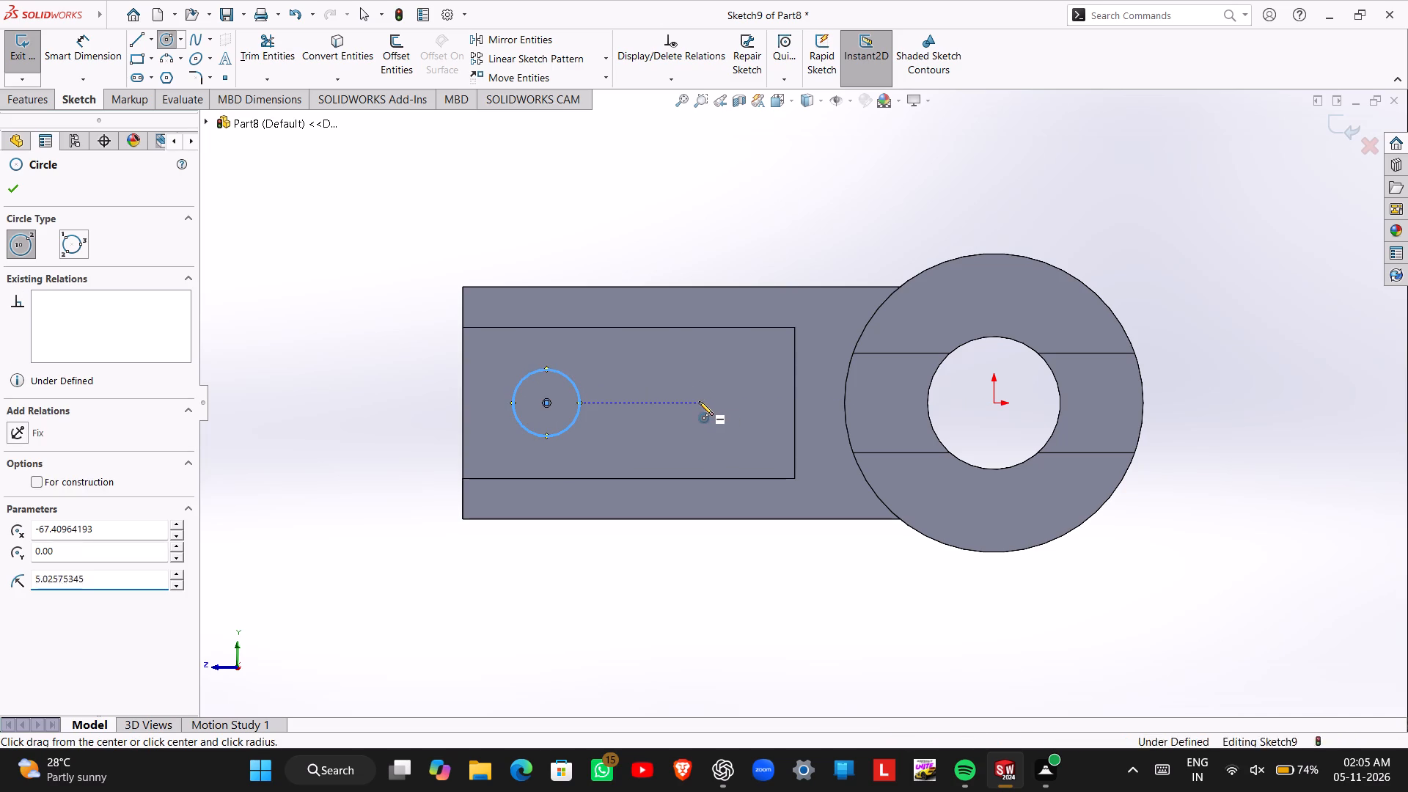
pyautogui.click(693, 373)
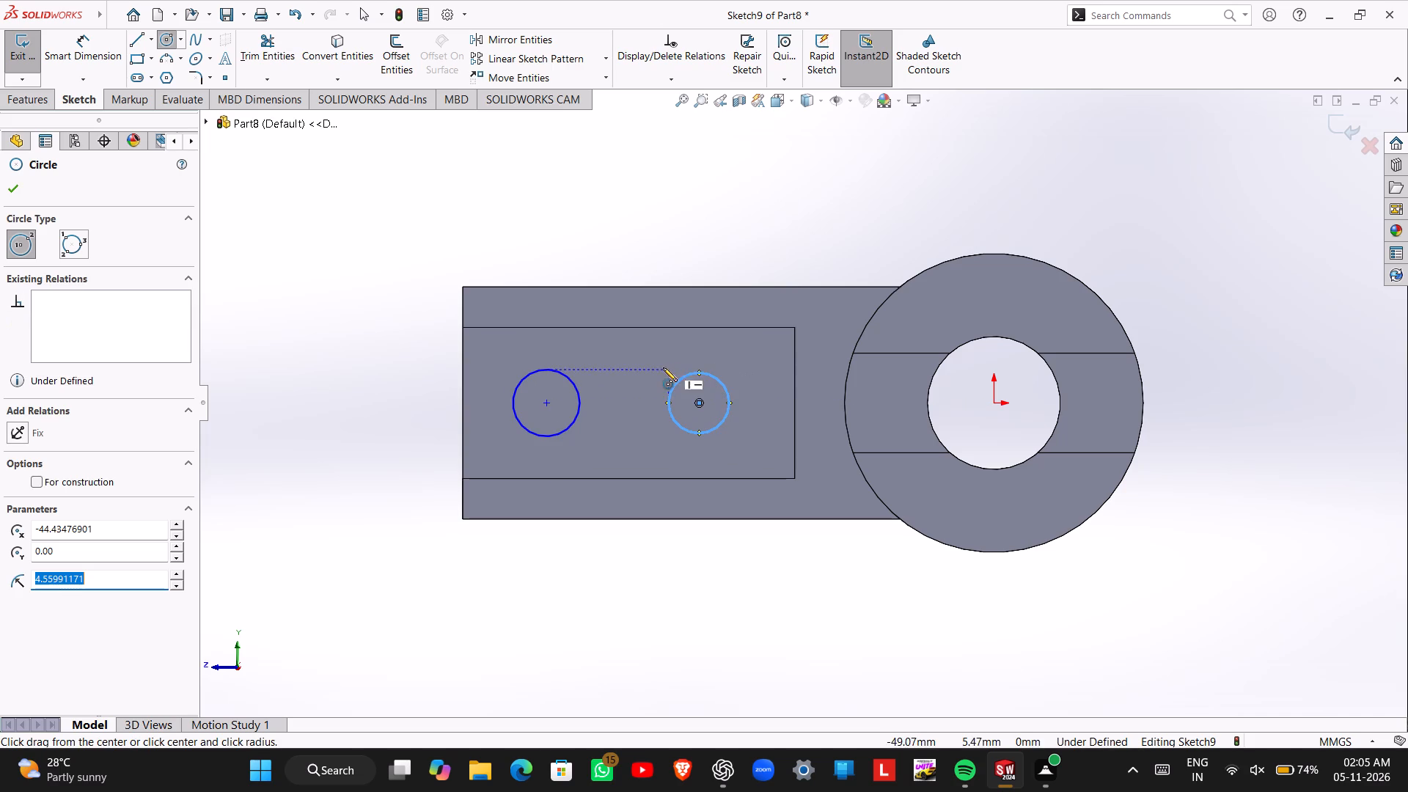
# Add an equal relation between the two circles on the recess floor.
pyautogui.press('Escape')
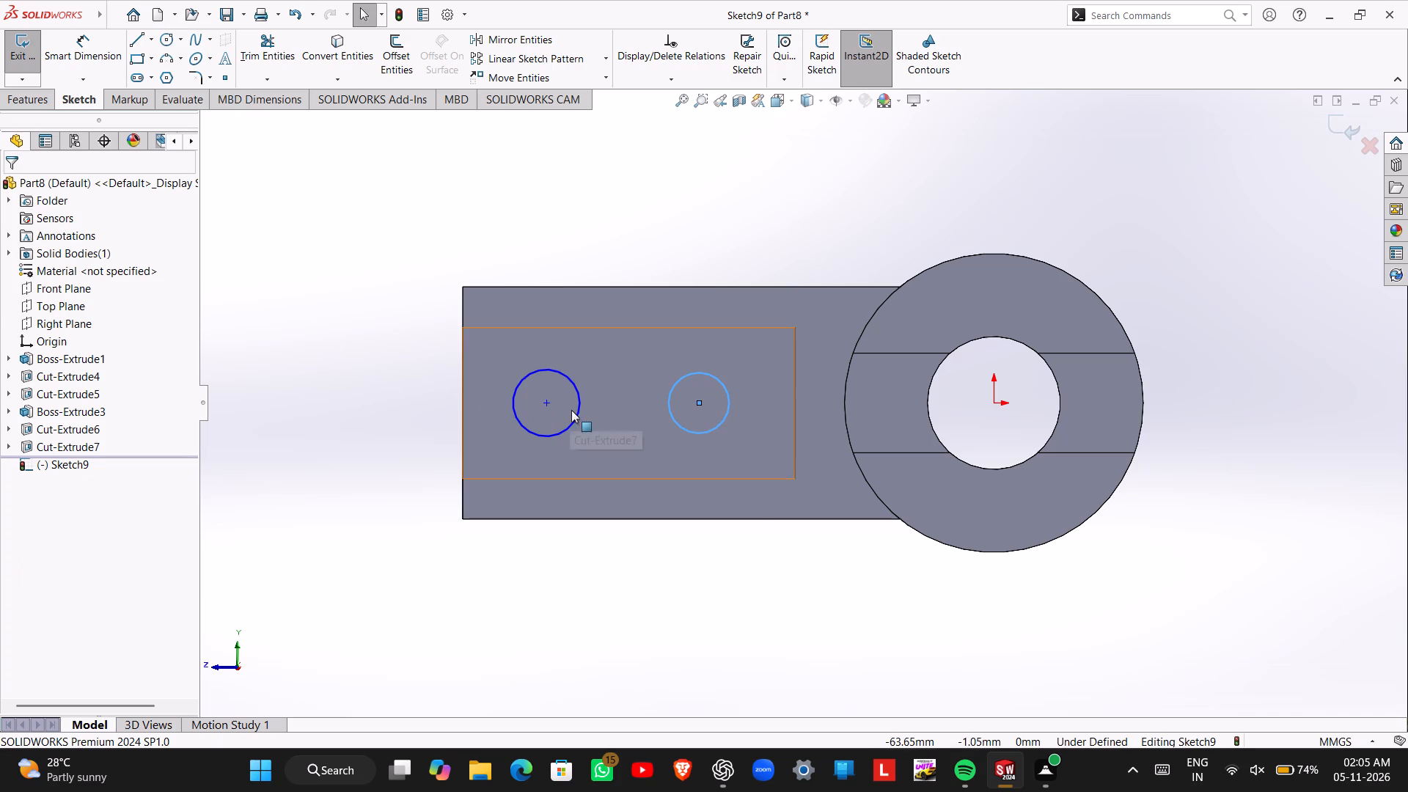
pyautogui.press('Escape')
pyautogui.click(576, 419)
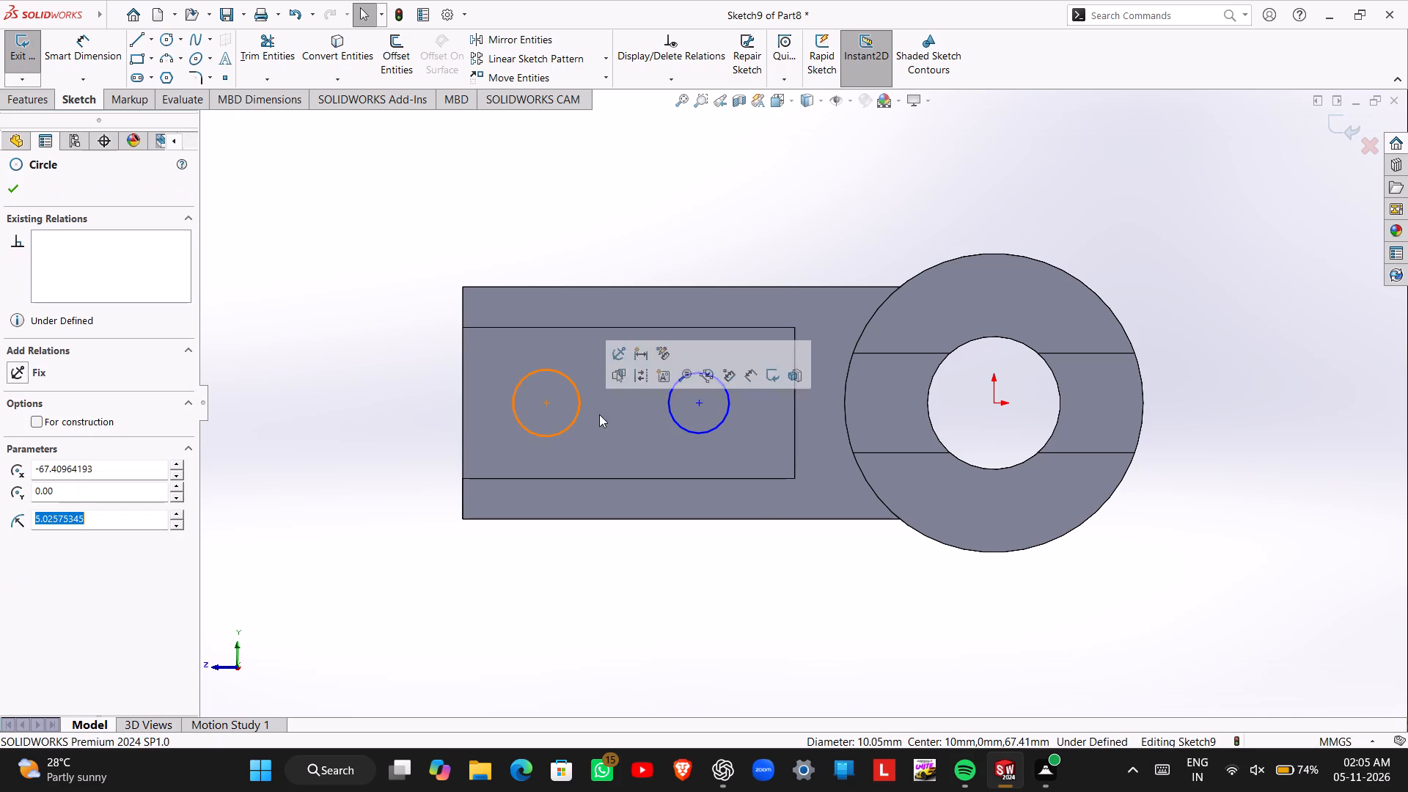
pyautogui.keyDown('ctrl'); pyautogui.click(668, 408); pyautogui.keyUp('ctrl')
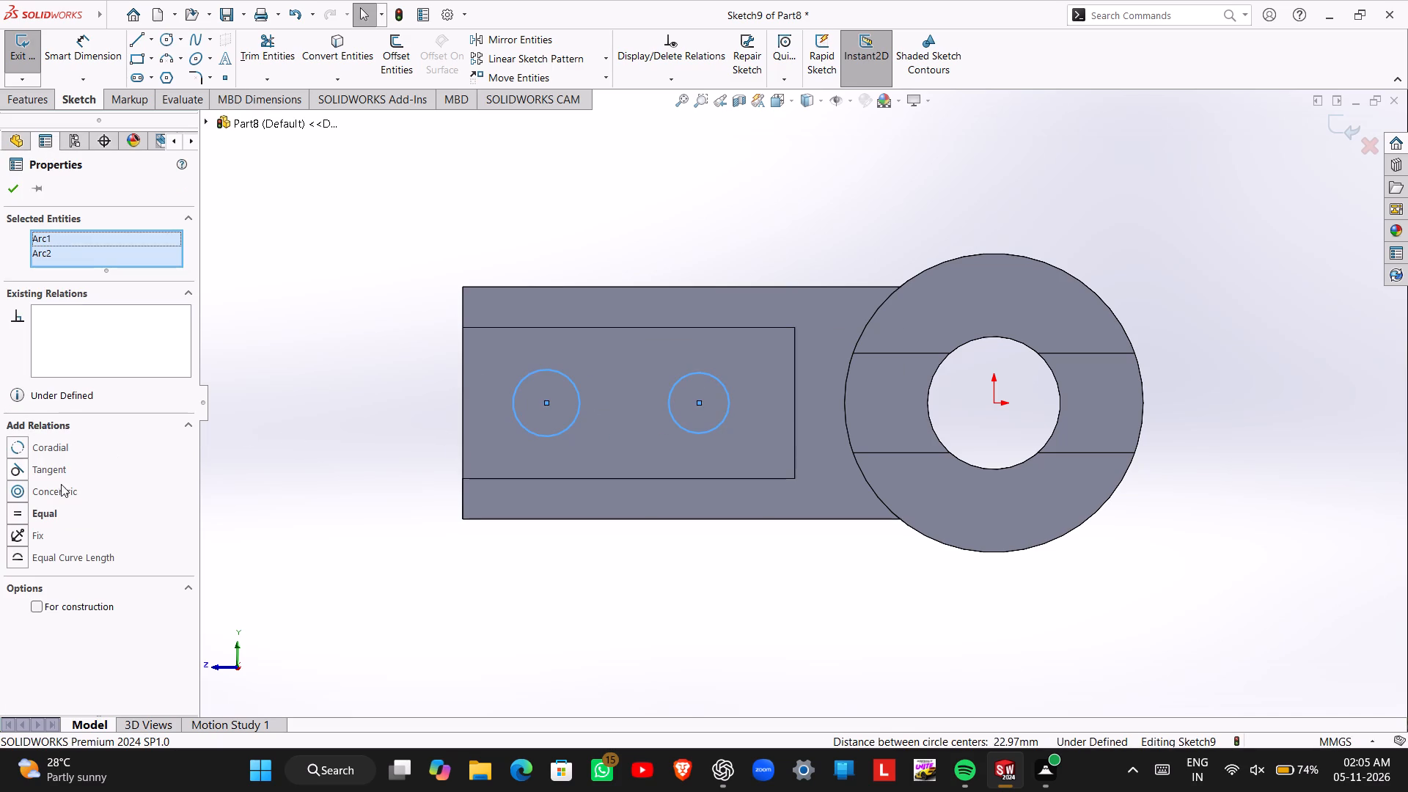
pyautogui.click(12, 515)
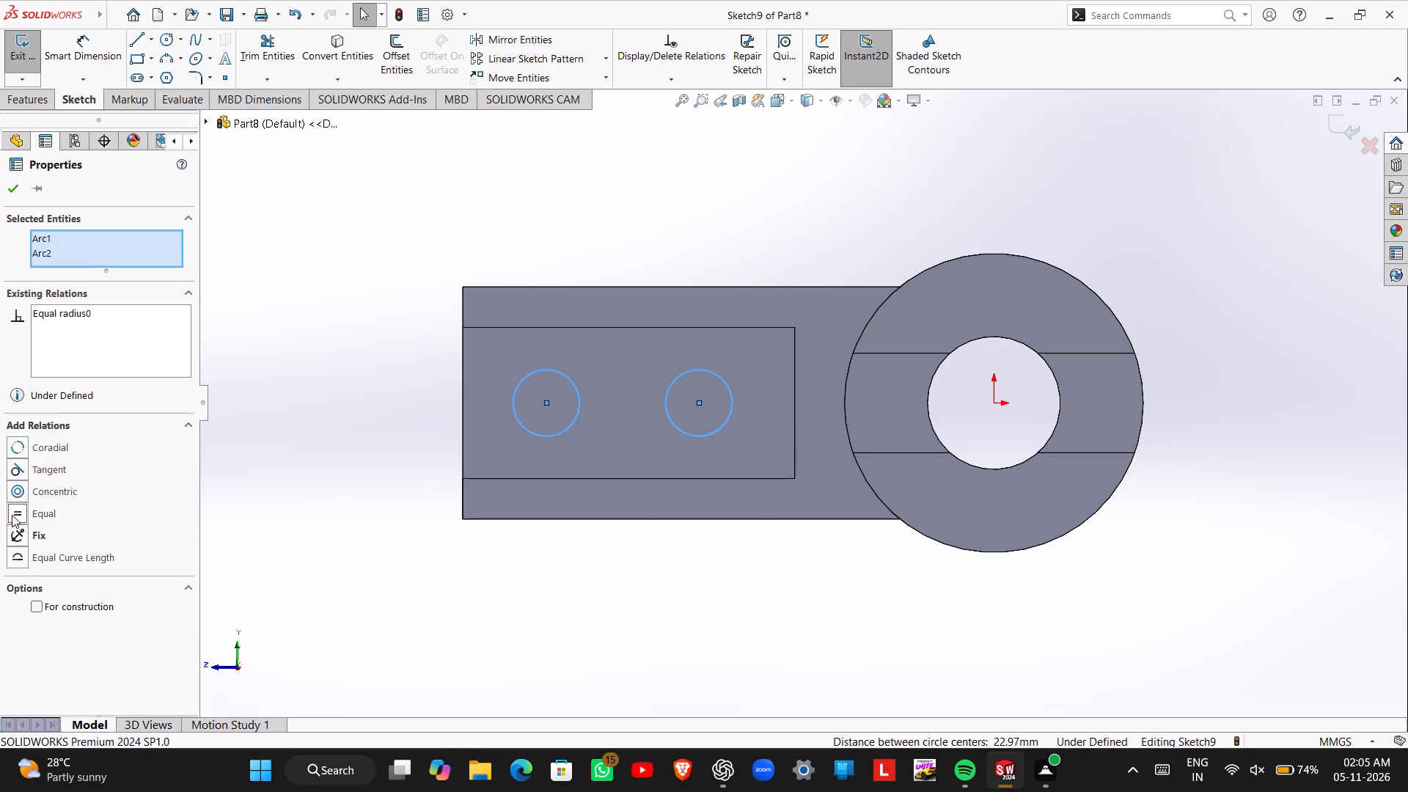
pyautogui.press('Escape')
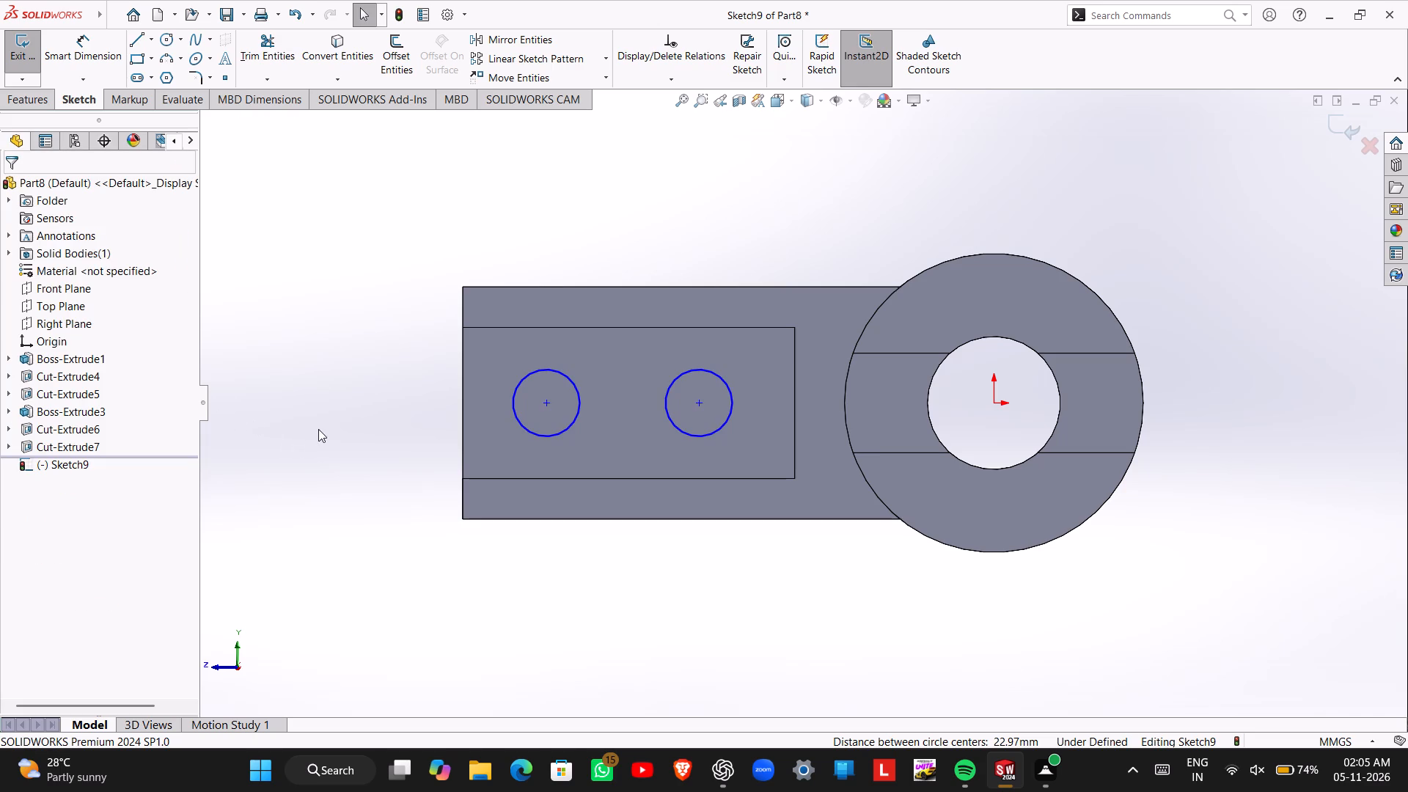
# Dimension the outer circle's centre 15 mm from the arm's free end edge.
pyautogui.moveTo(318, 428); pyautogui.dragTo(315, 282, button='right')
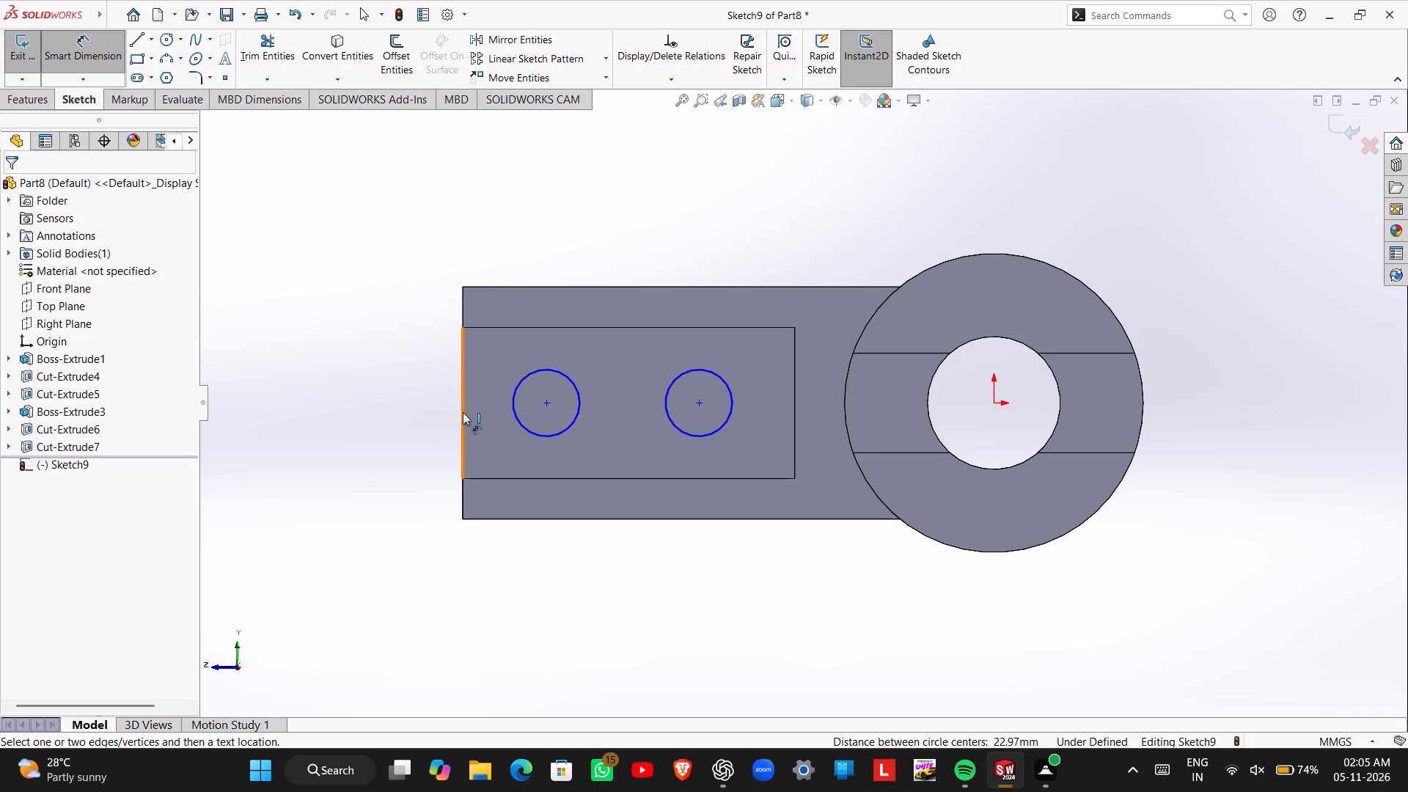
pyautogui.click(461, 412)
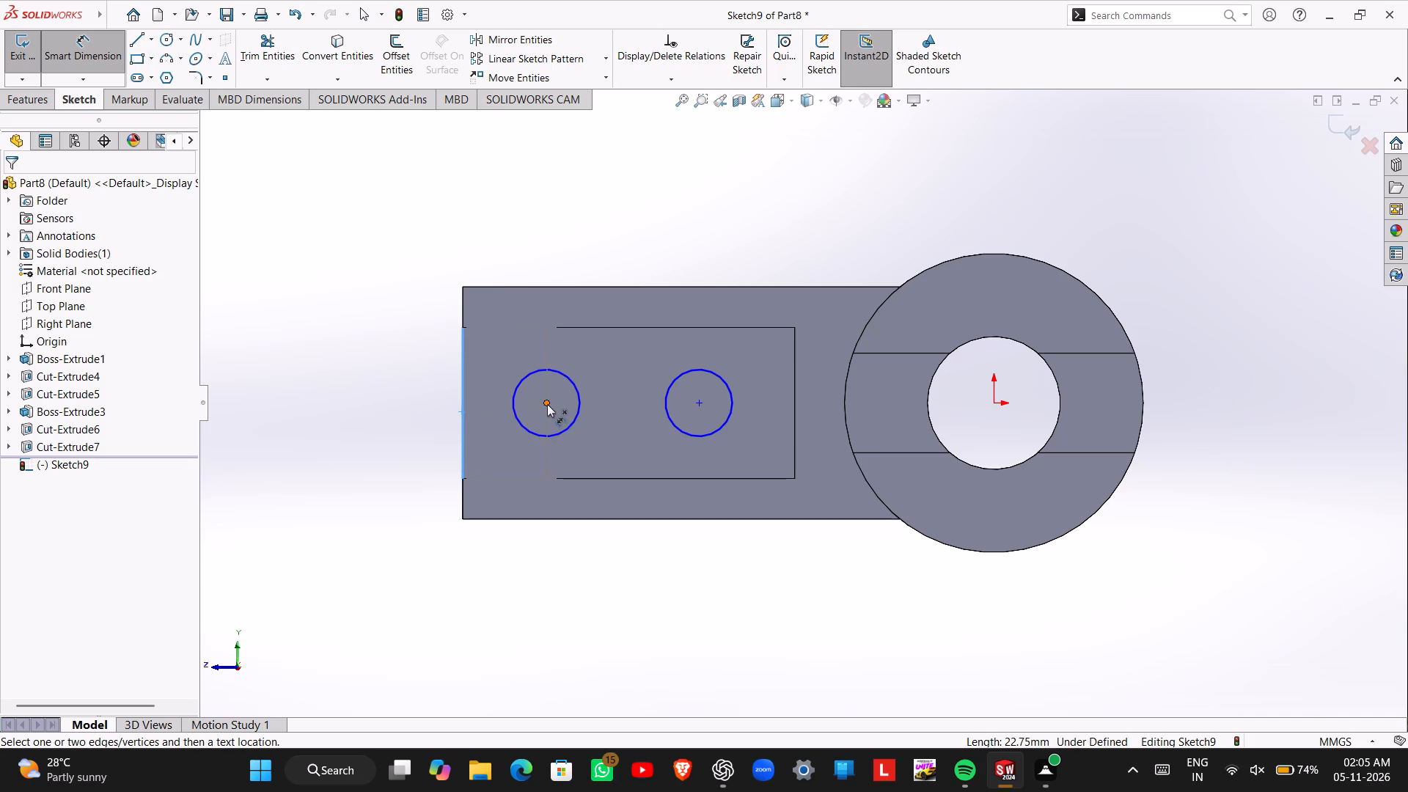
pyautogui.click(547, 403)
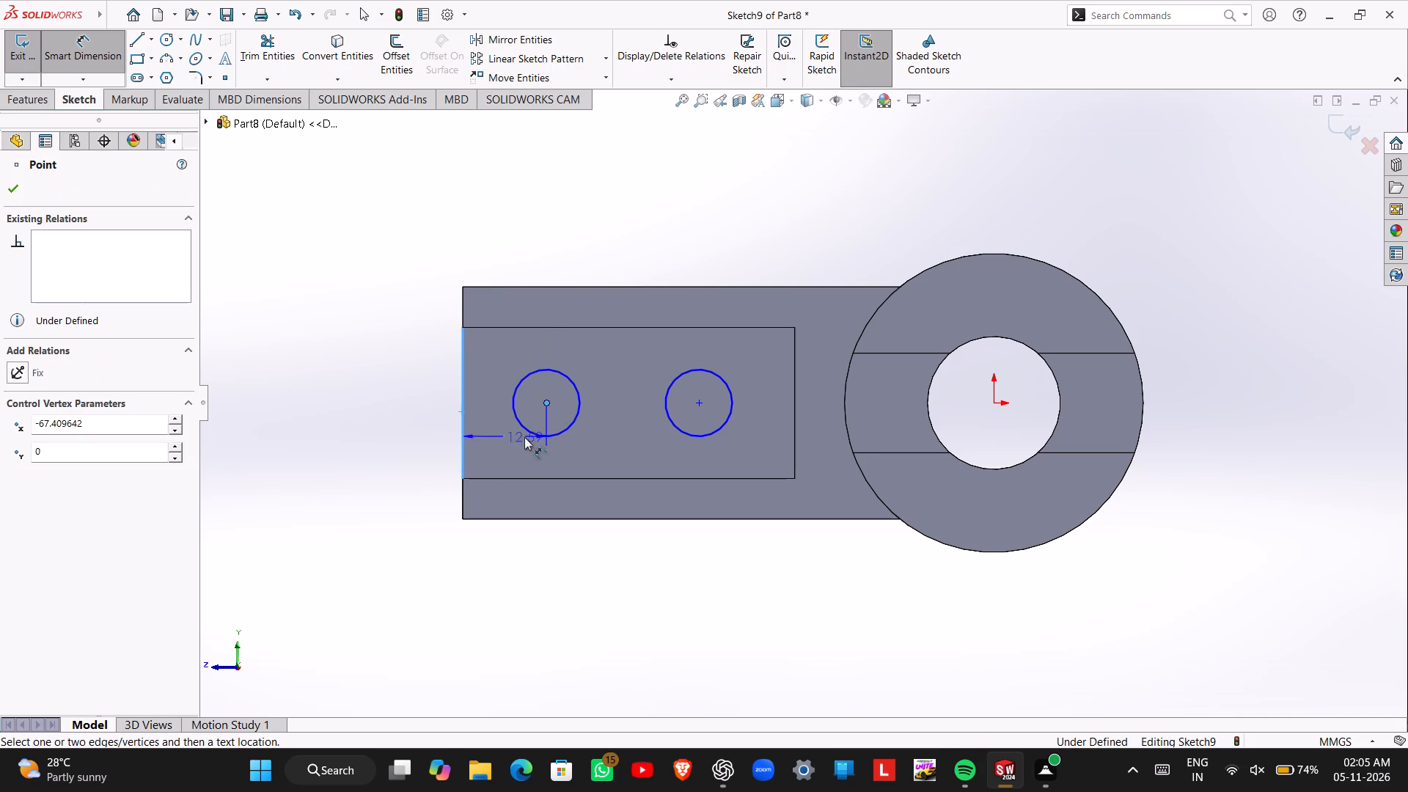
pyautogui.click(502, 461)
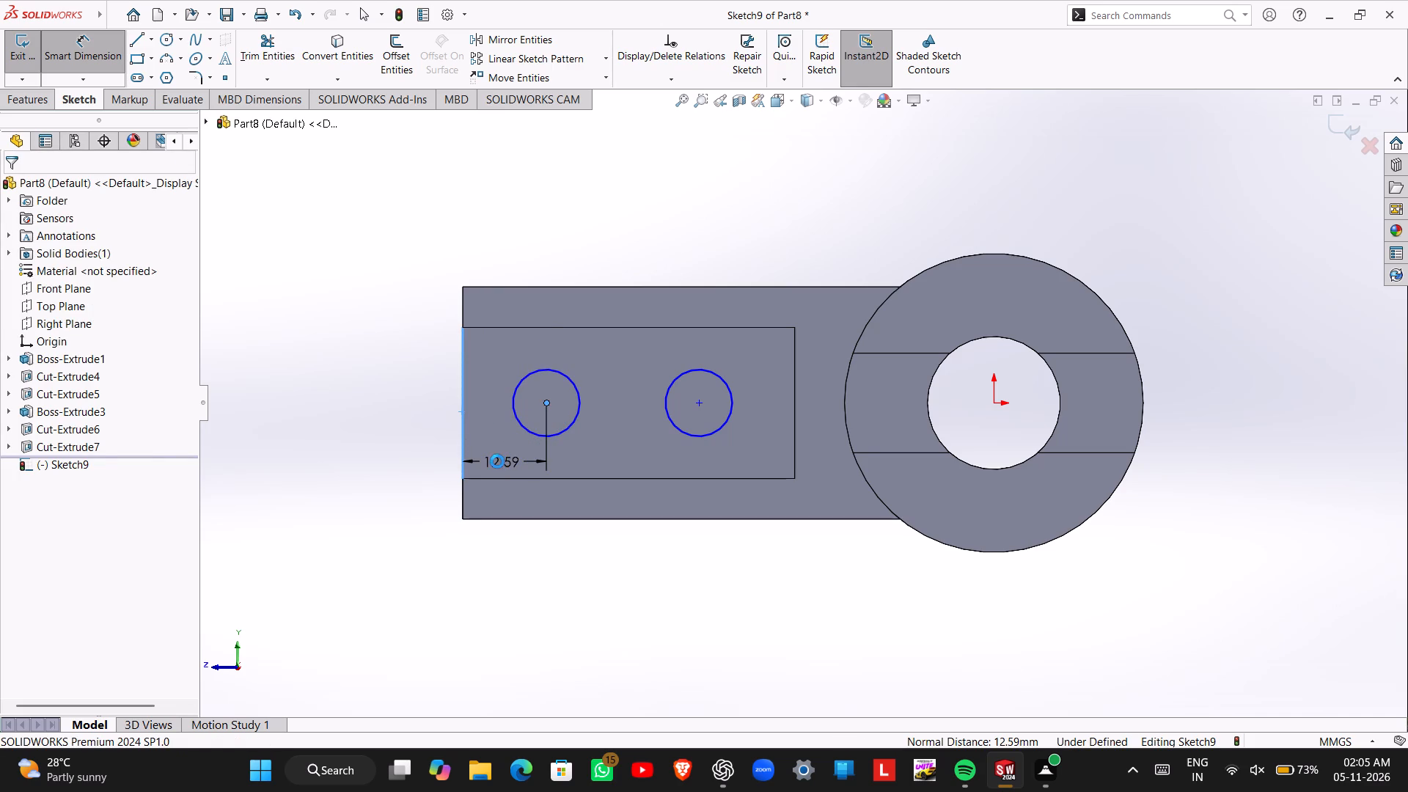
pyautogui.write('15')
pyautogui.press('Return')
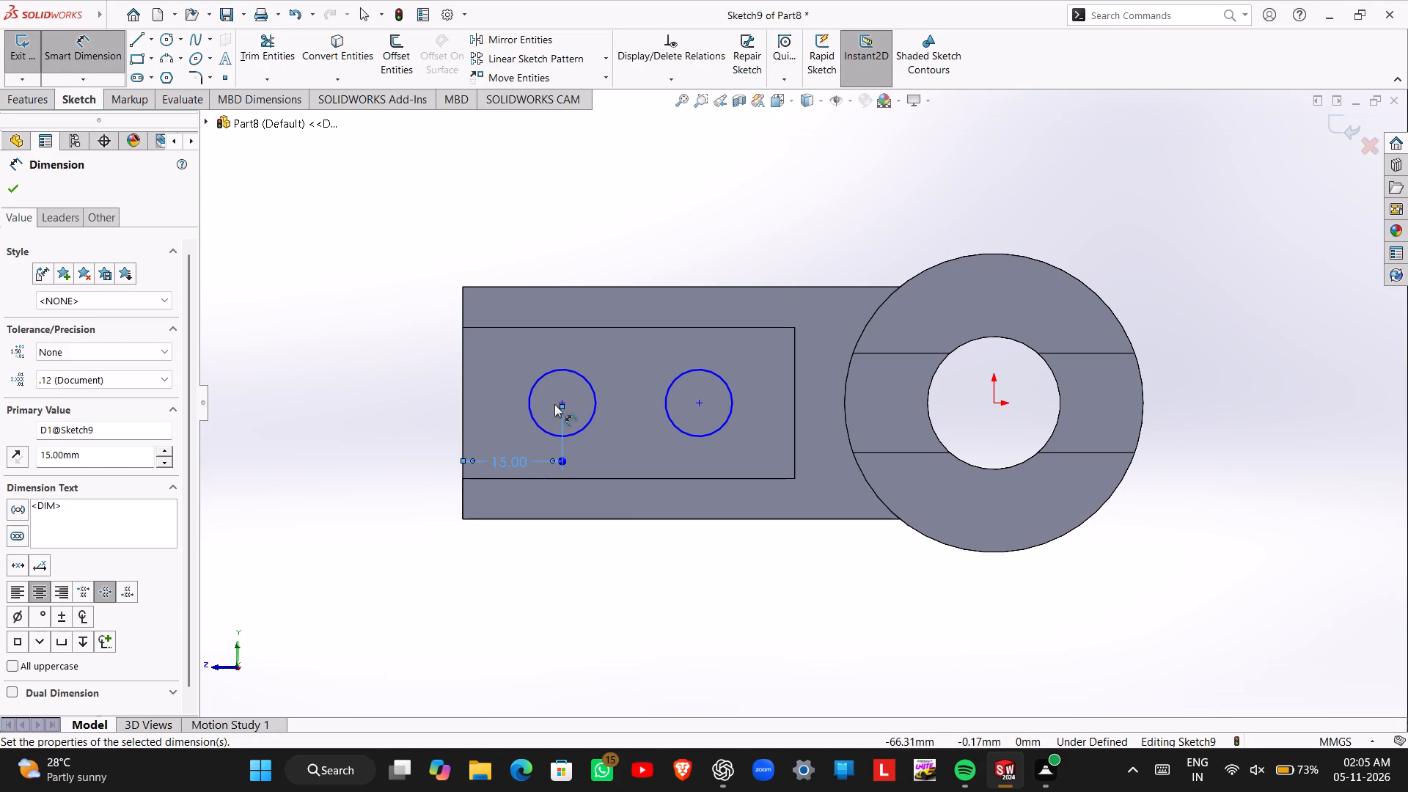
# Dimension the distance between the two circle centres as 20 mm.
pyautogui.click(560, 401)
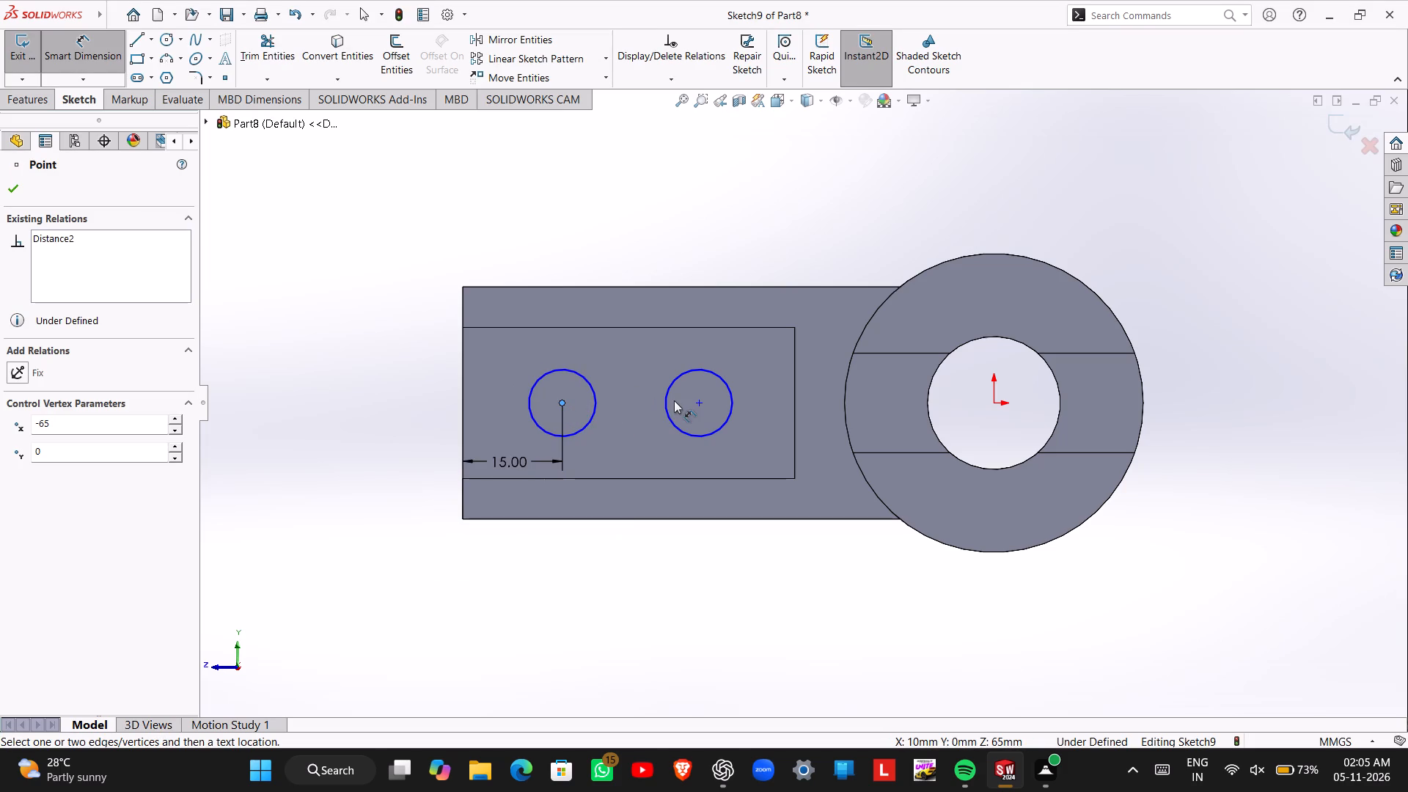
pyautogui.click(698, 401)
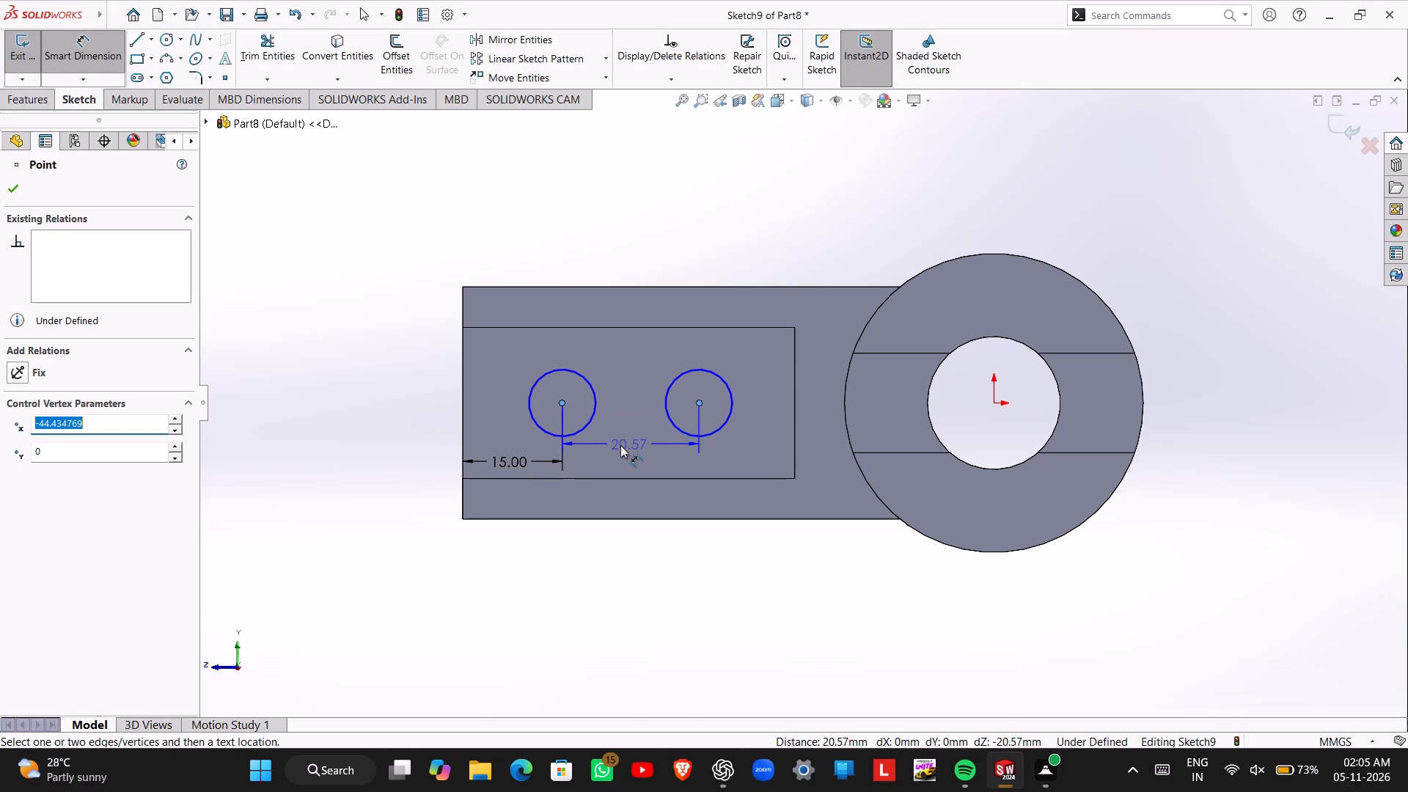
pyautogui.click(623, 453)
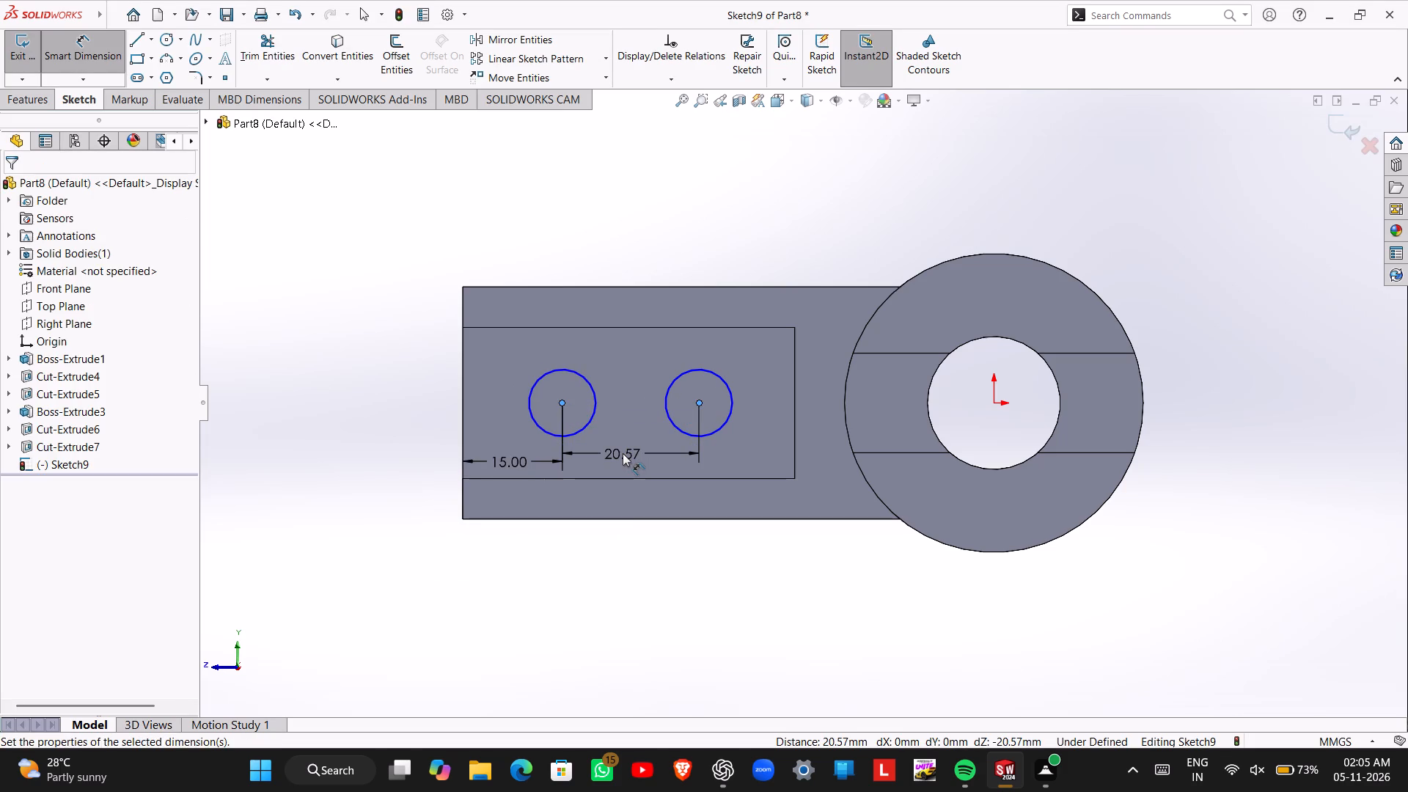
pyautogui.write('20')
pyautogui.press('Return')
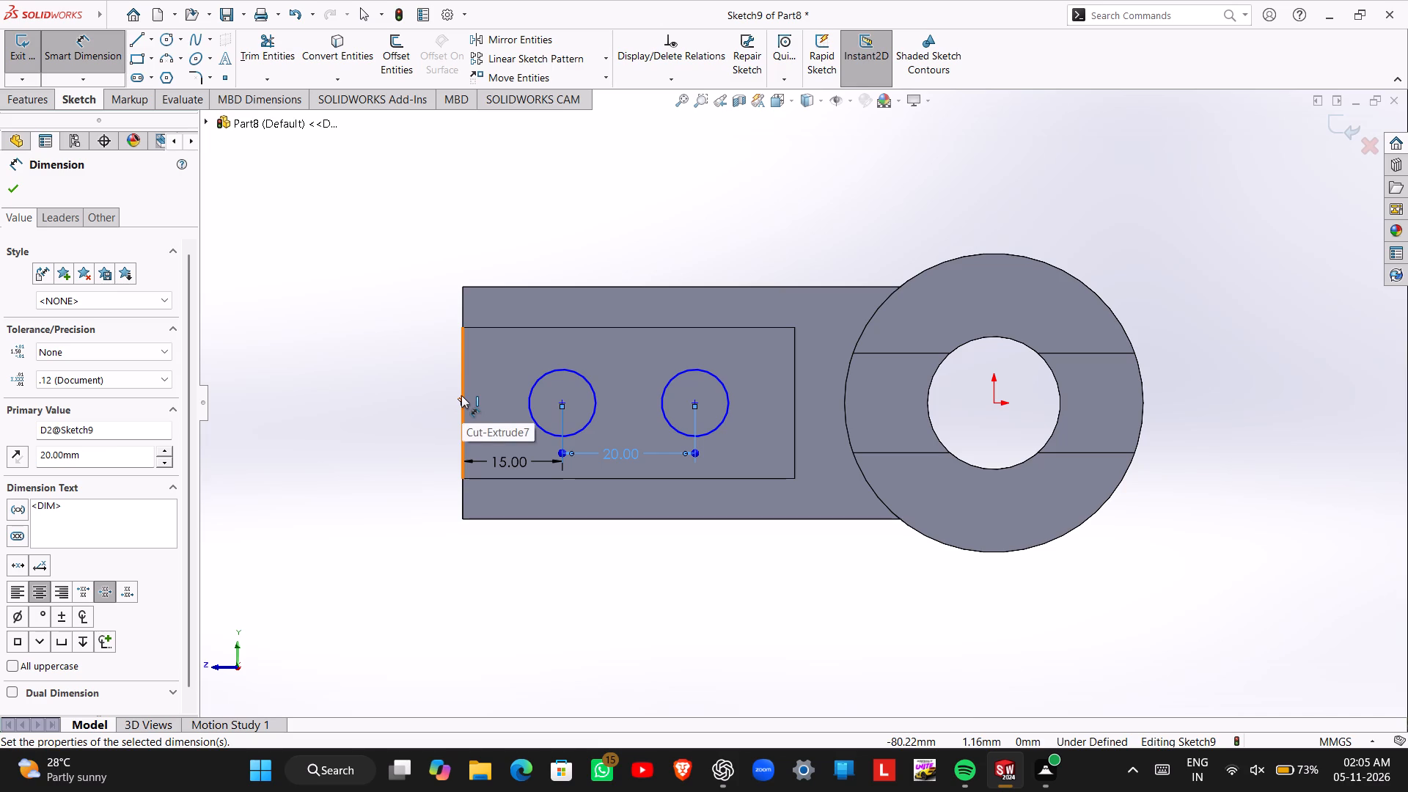
# Undo the two-circle sketch and the recess cut, going back to the open rectangle sketch on the arm's end face.
pyautogui.click(562, 400)
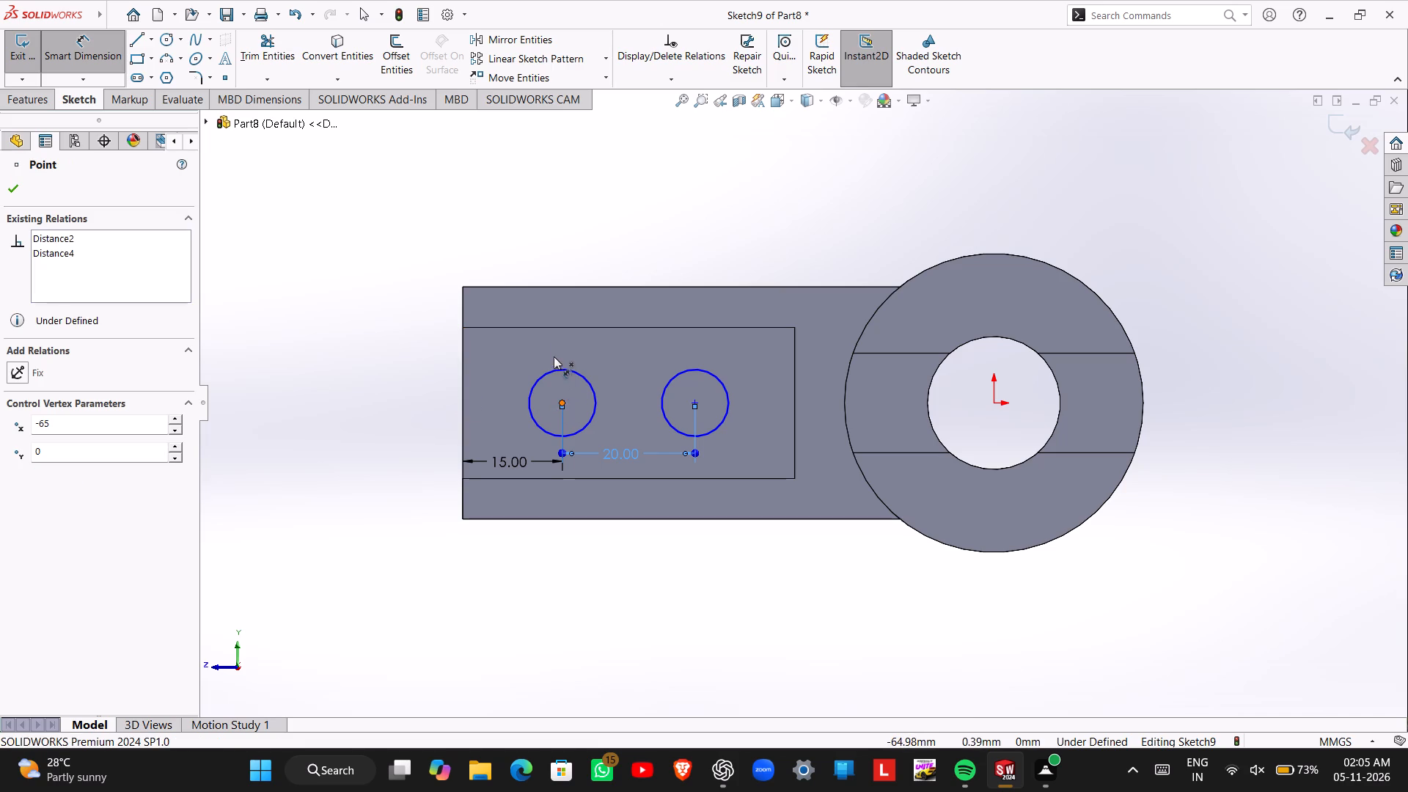
pyautogui.click(551, 326)
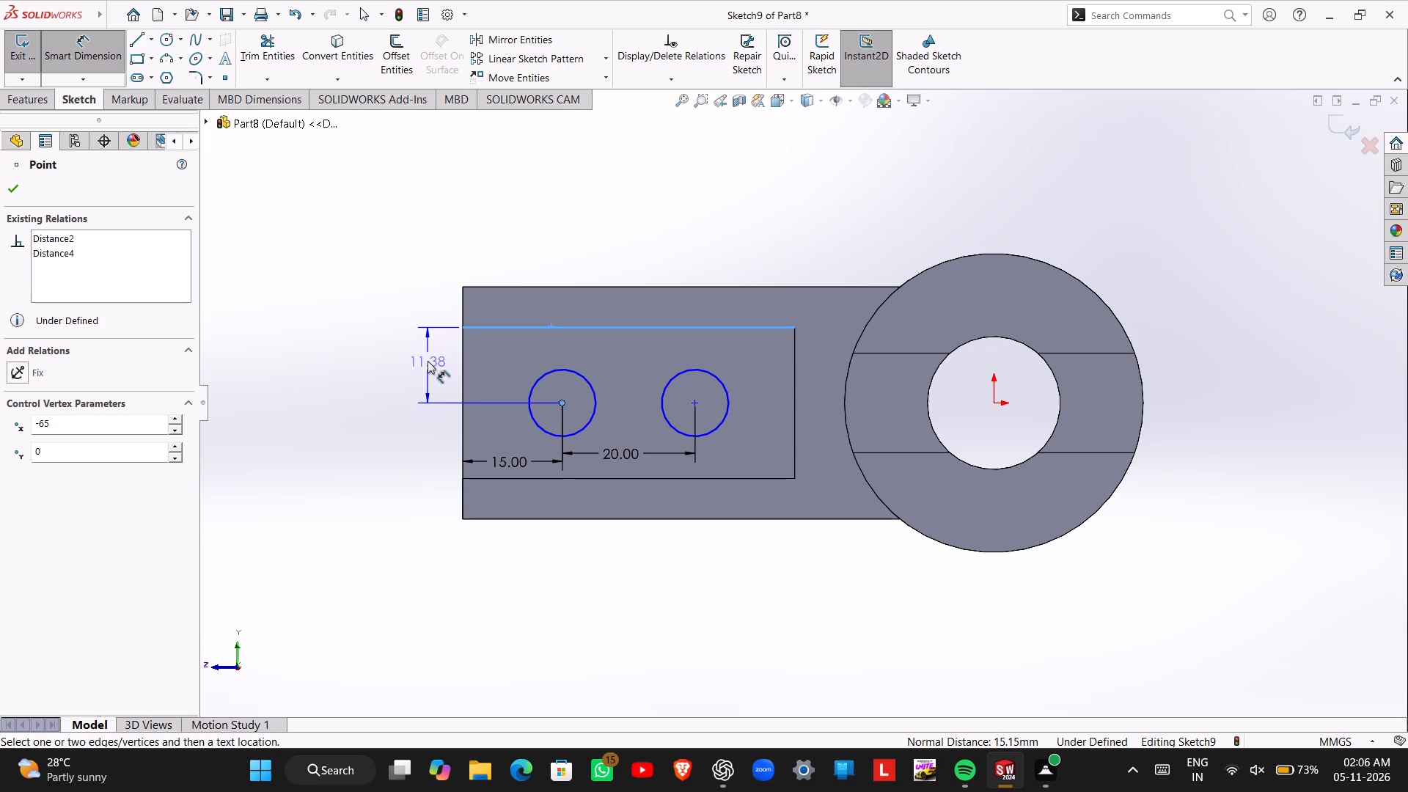
pyautogui.hotkey('ctrl', 'z')
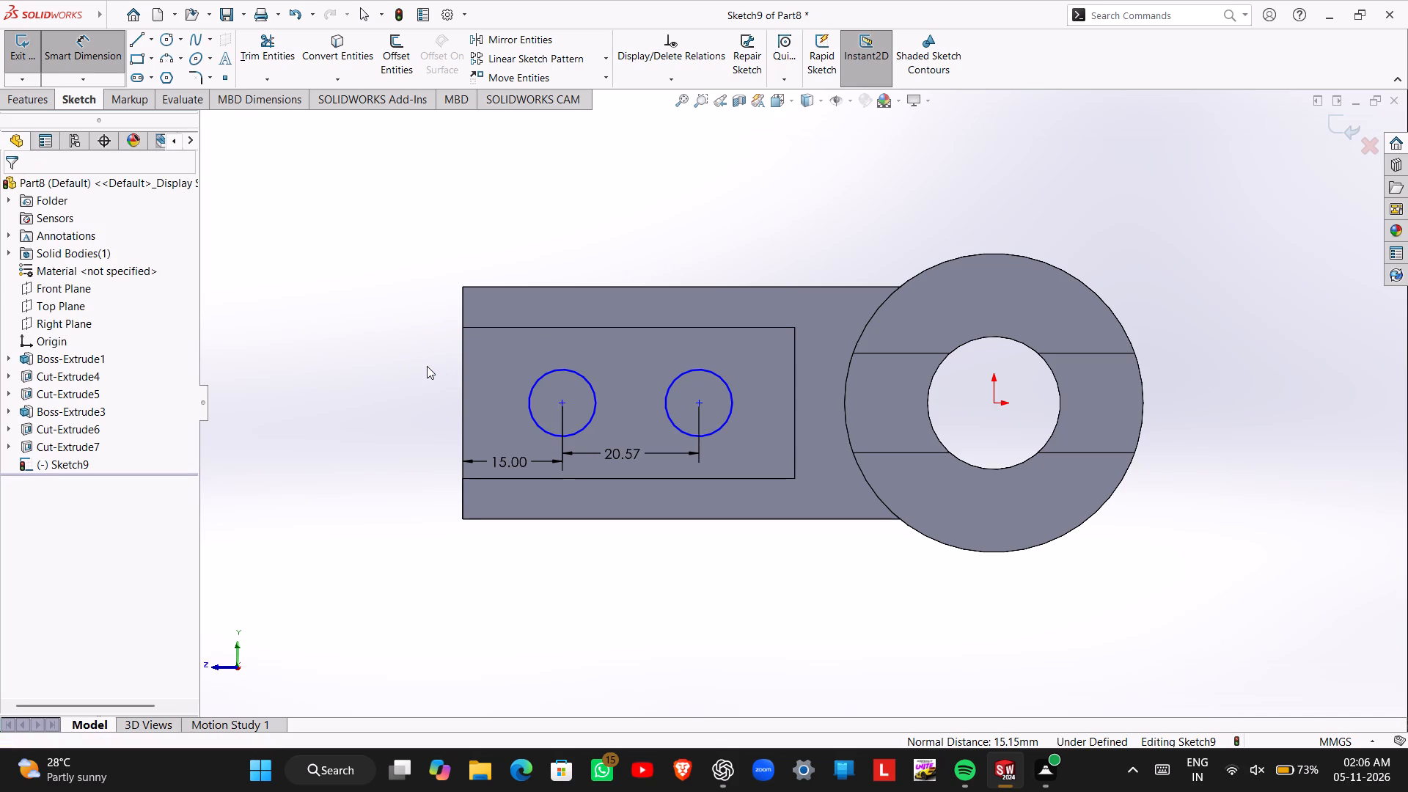
pyautogui.hotkey('ctrl', 'z')
pyautogui.hotkey('ctrl', 'z')
pyautogui.hotkey('ctrl', 'z')
pyautogui.hotkey('ctrl', 'z')
pyautogui.hotkey('ctrl', 'z')
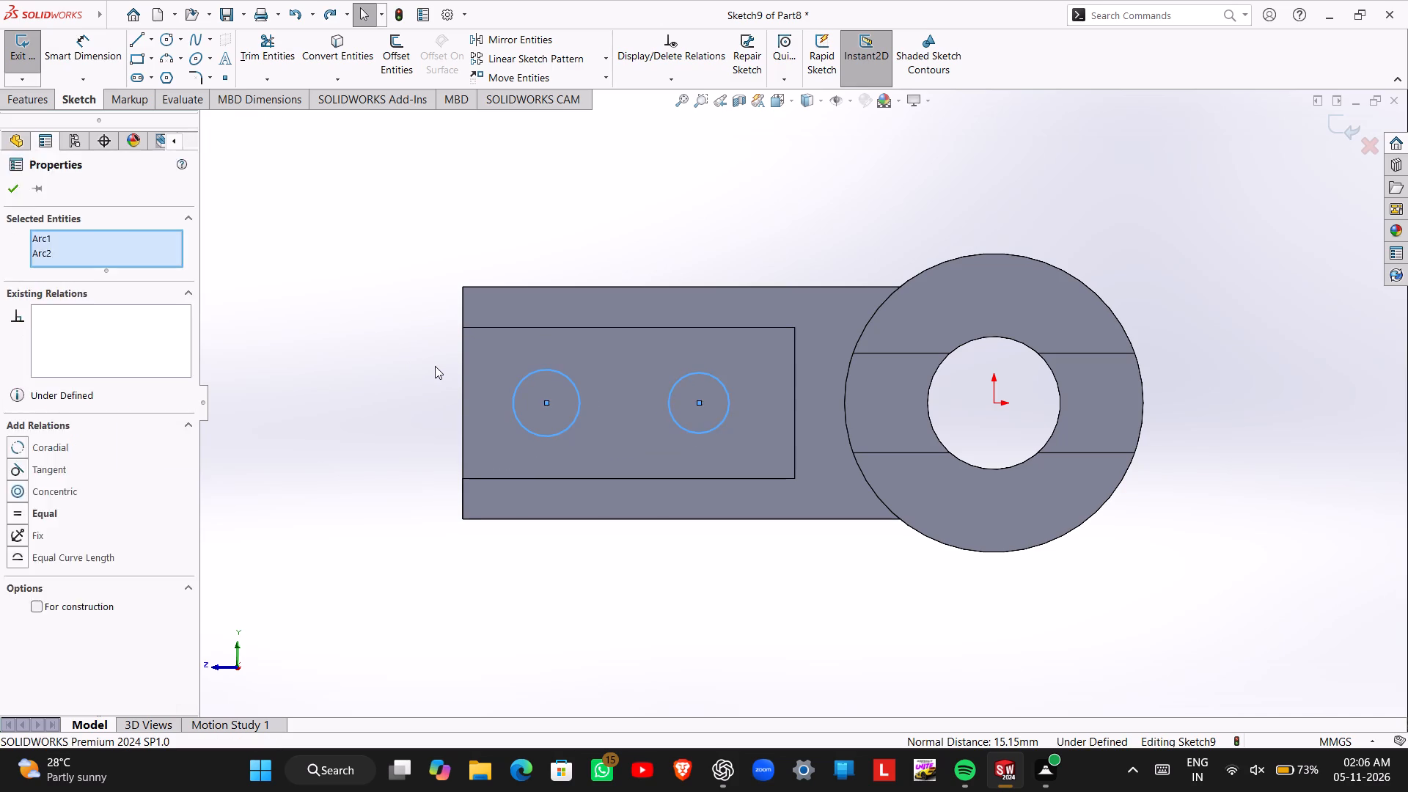
pyautogui.hotkey('ctrl', 'z')
pyautogui.hotkey('ctrl', 'z')
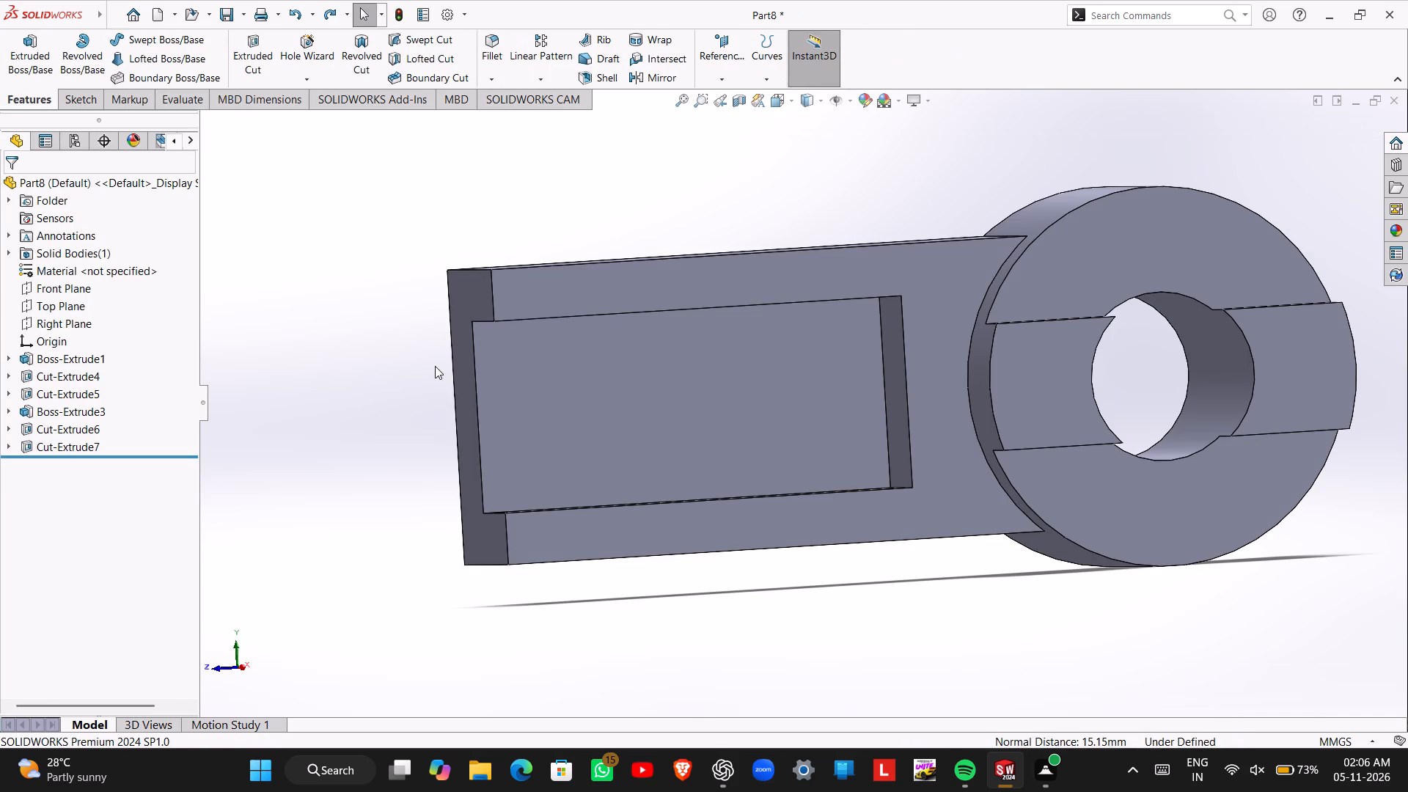
pyautogui.hotkey('ctrl', 'z')
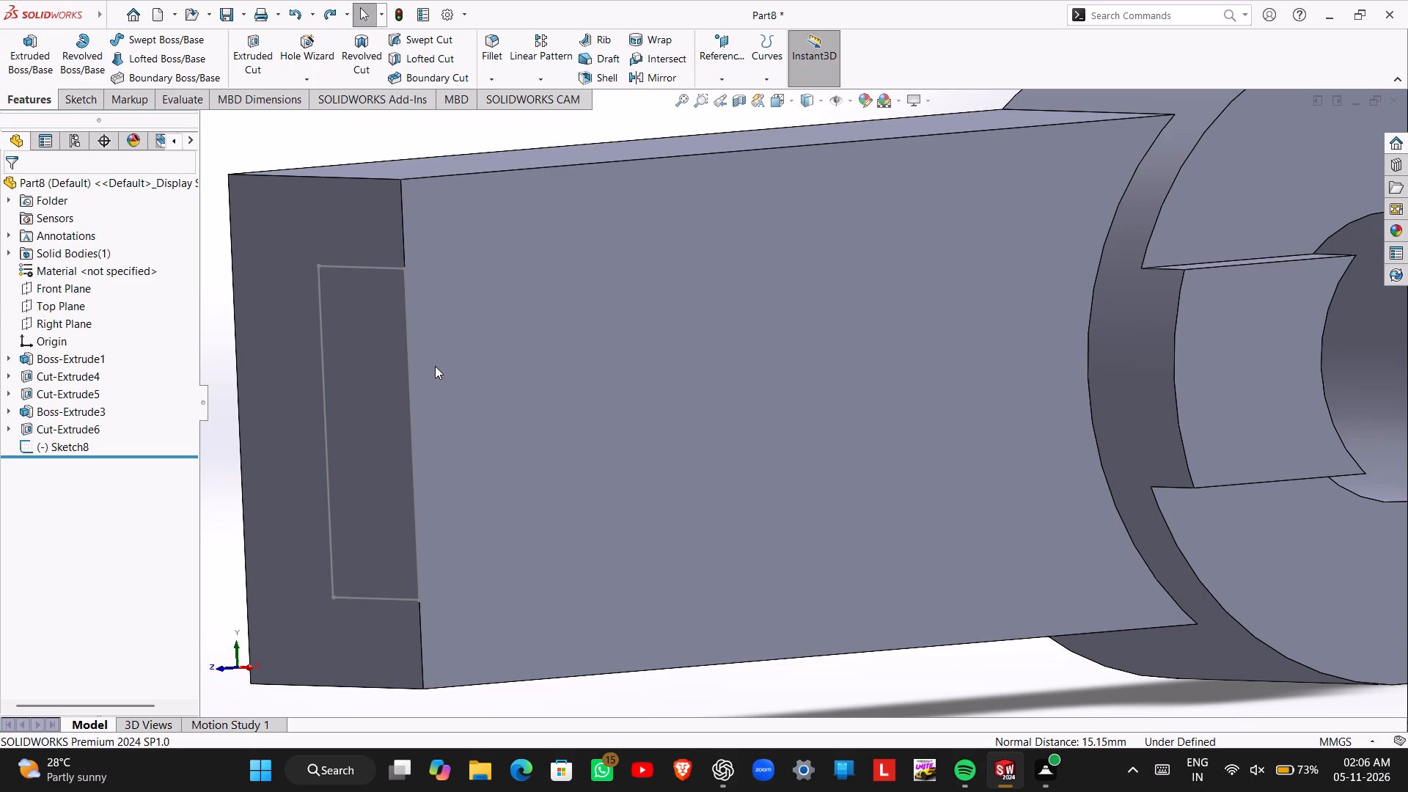
pyautogui.moveTo(438, 371); pyautogui.dragTo(503, 360, button='middle')
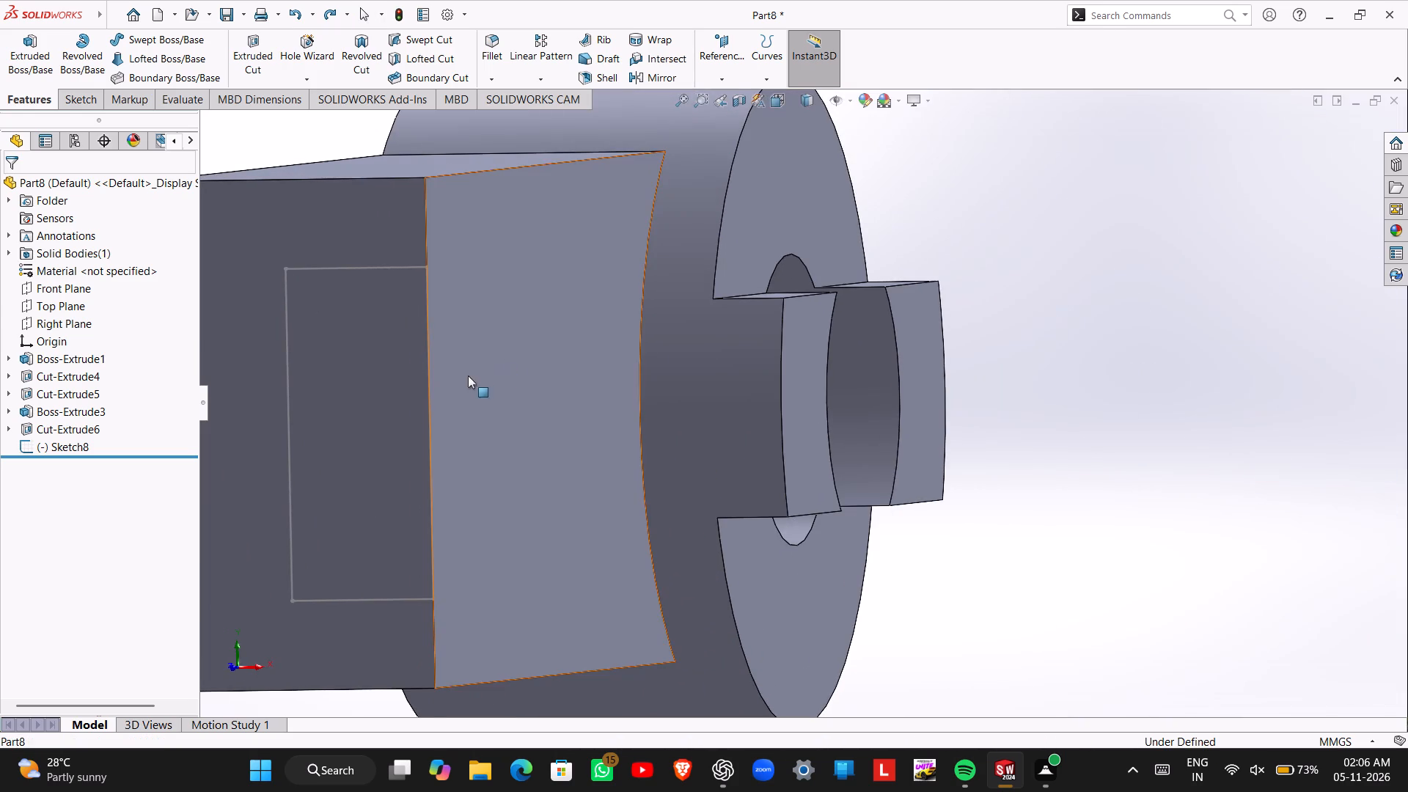
pyautogui.scroll(3, 468, 375)
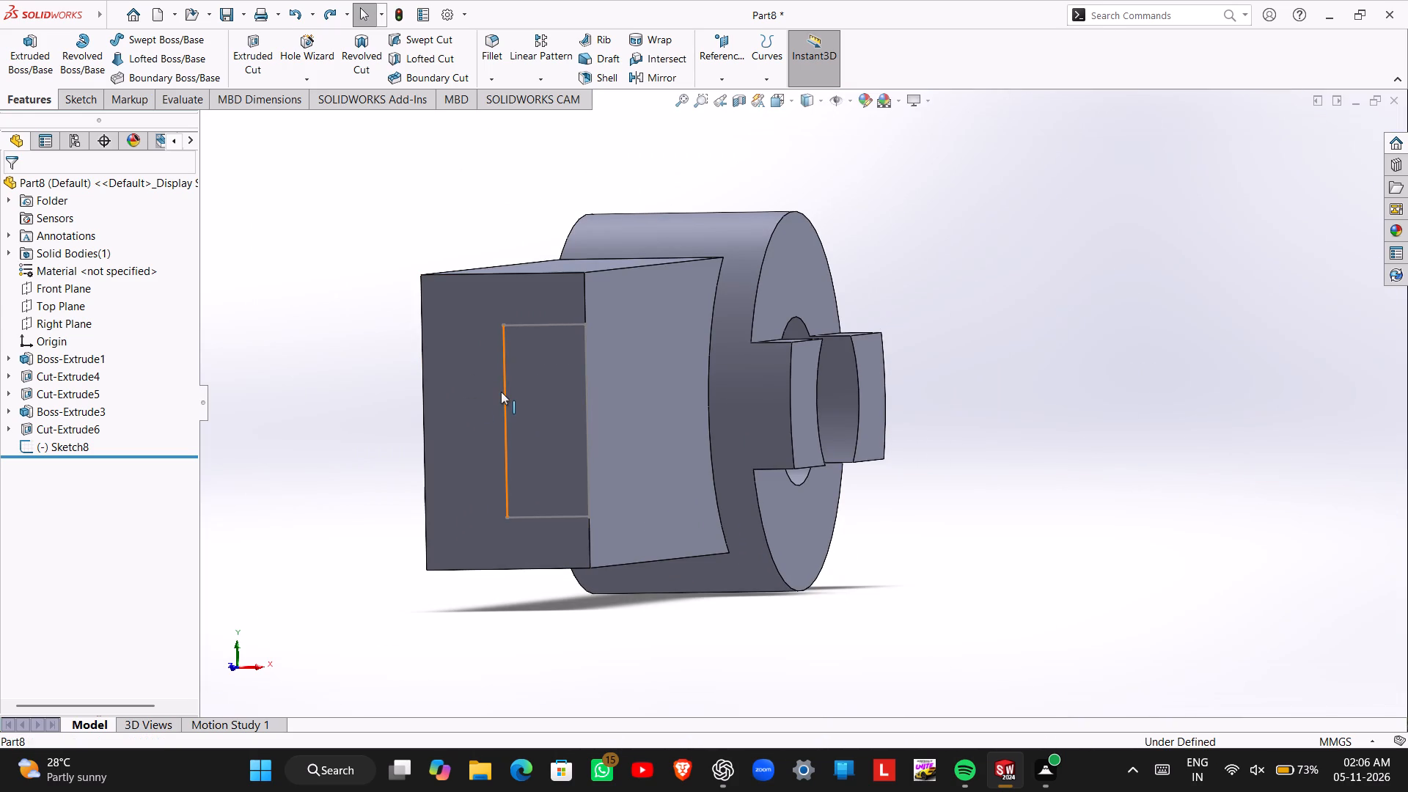
pyautogui.hotkey('ctrl', 'z')
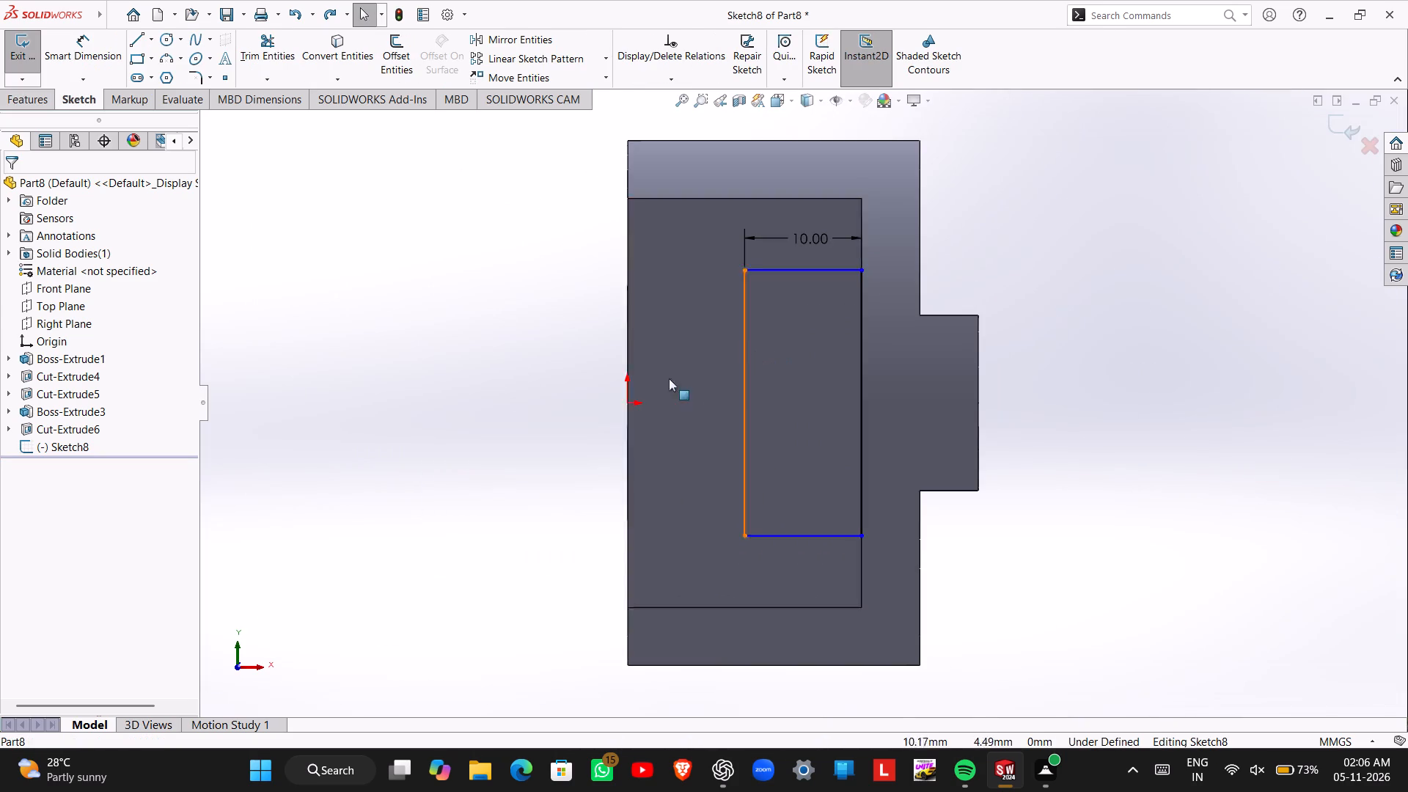
# Dimension the rectangle's inner long side as 20 mm.
pyautogui.moveTo(552, 422); pyautogui.dragTo(574, 332, button='right')
pyautogui.click(743, 351)
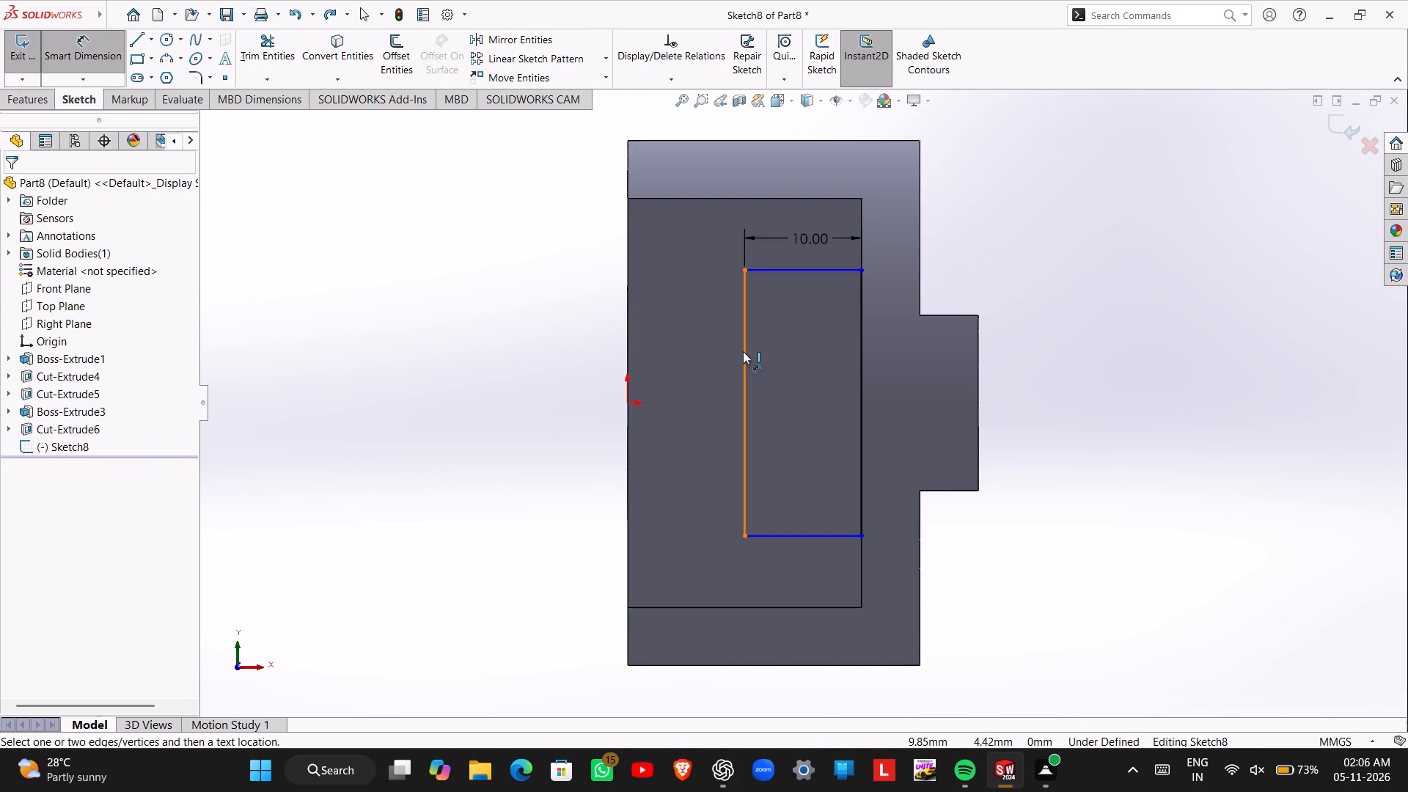
pyautogui.click(573, 400)
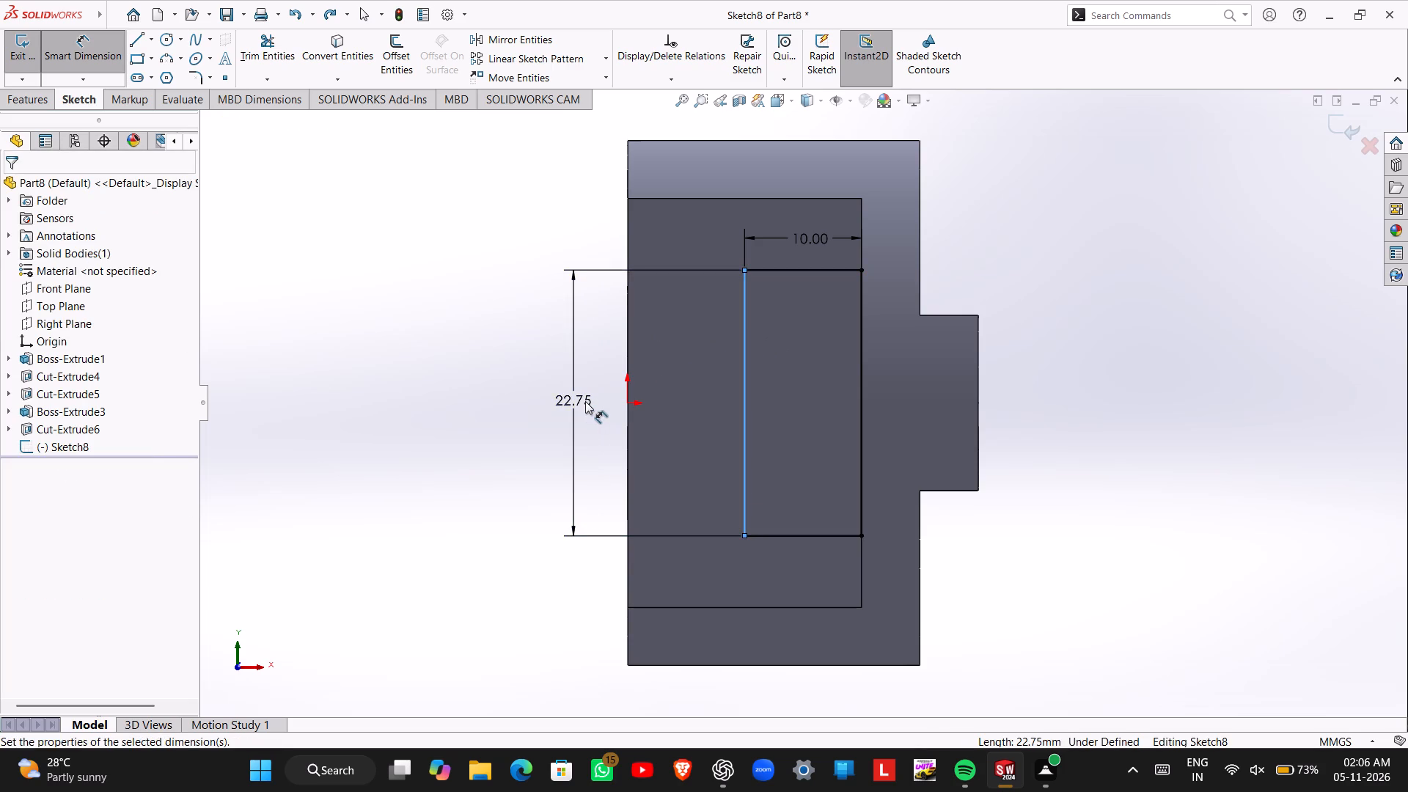
pyautogui.write('20')
pyautogui.press('Return')
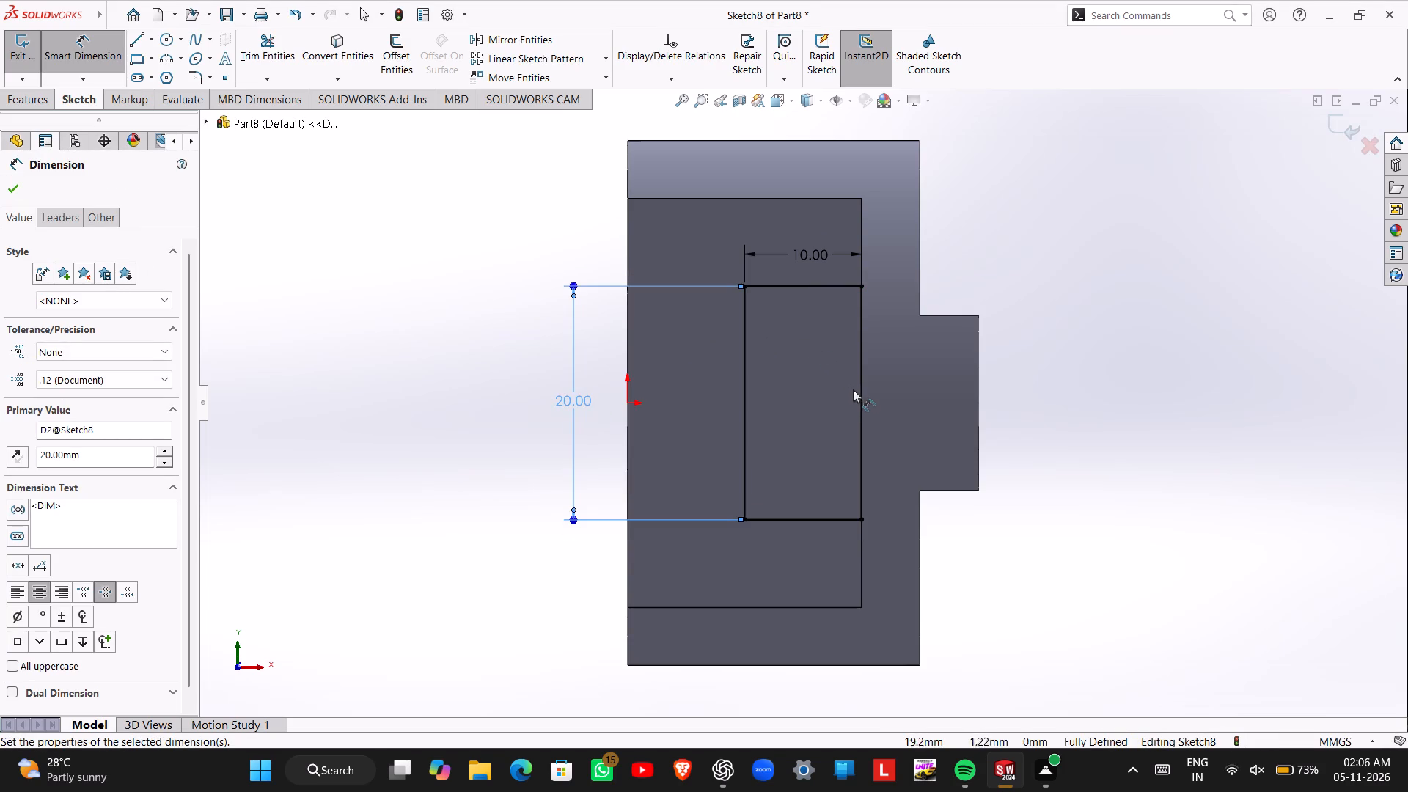
# Finish the sketch and cut-extrude the rectangle into the arm as a blind 50 mm recess.
pyautogui.click(16, 57)
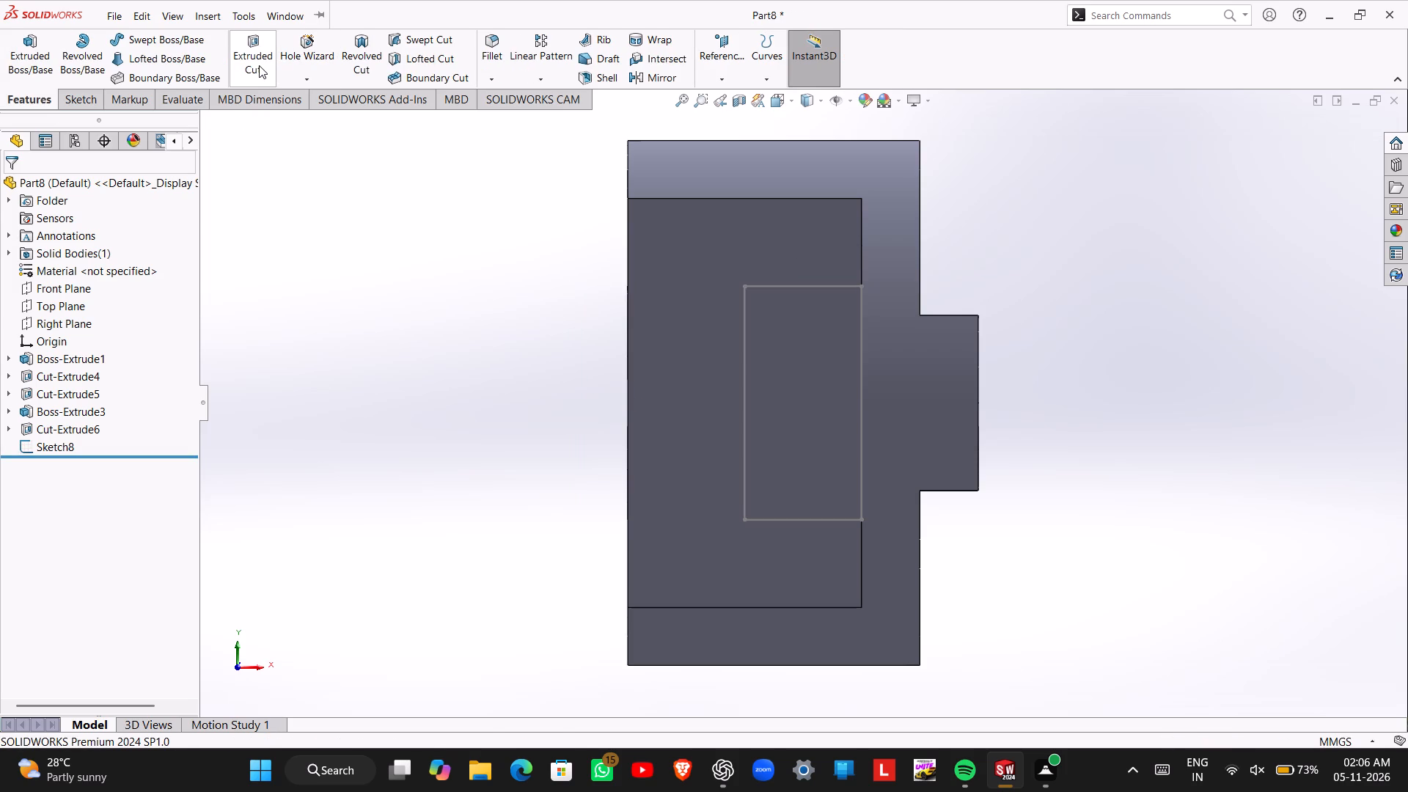
pyautogui.click(259, 65)
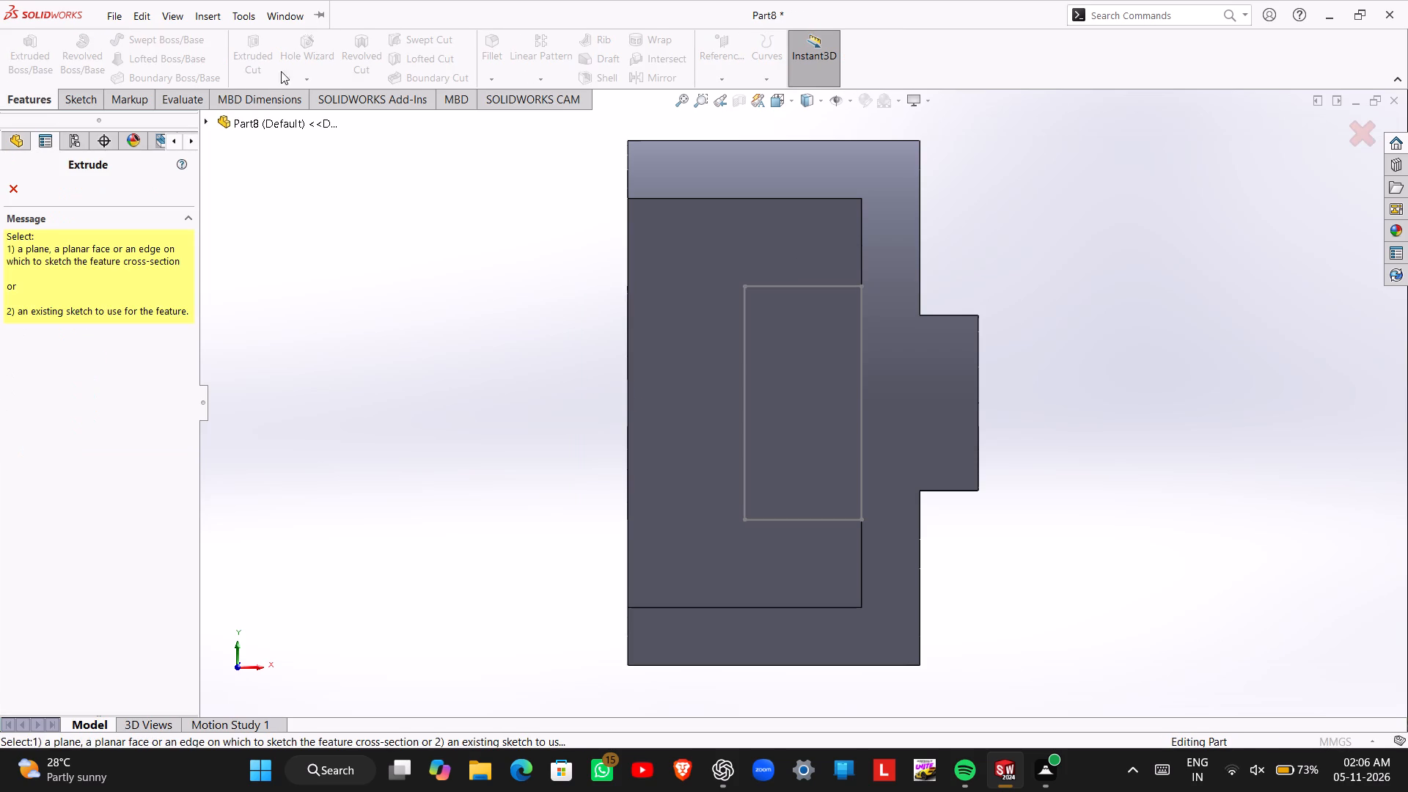
pyautogui.click(741, 377)
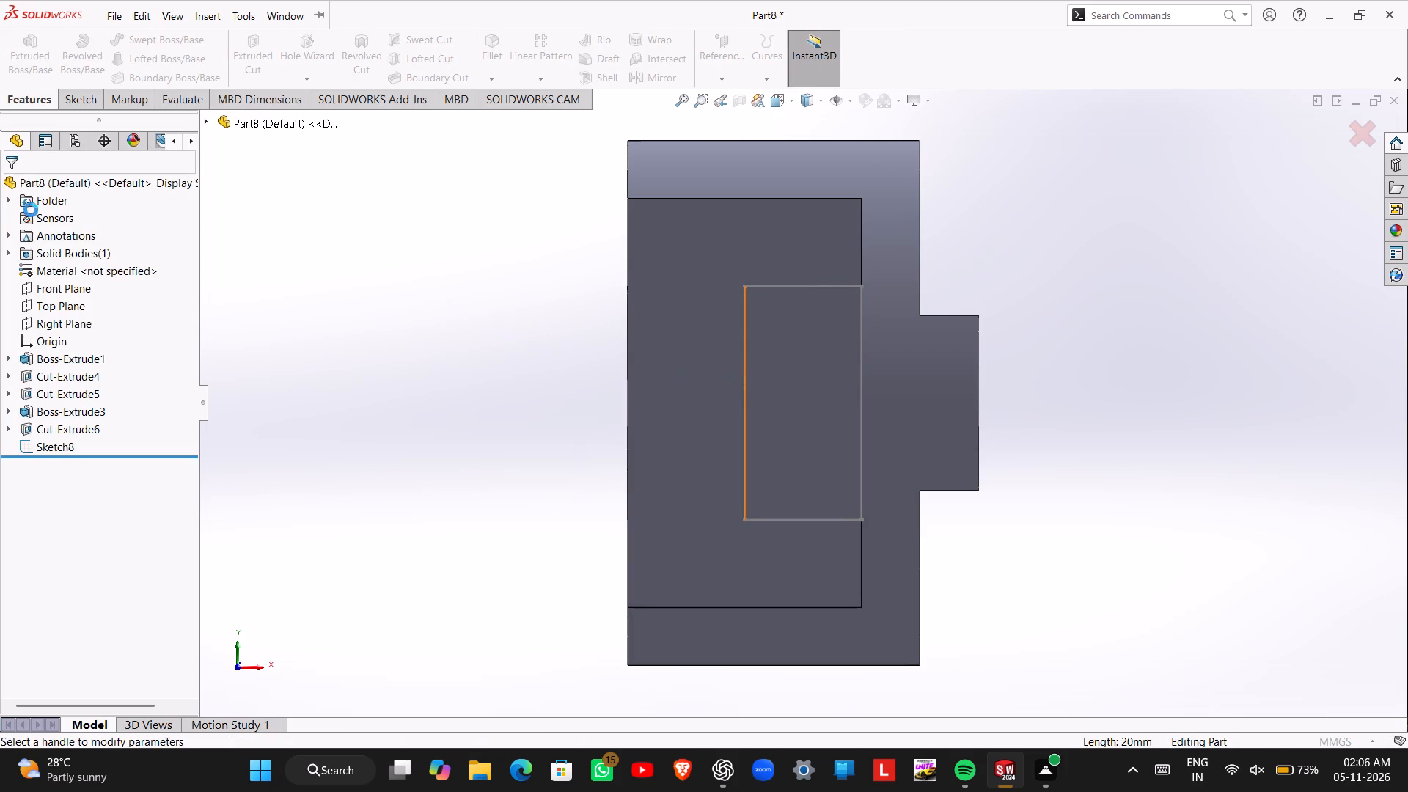
pyautogui.moveTo(1046, 375); pyautogui.dragTo(955, 382, button='middle')
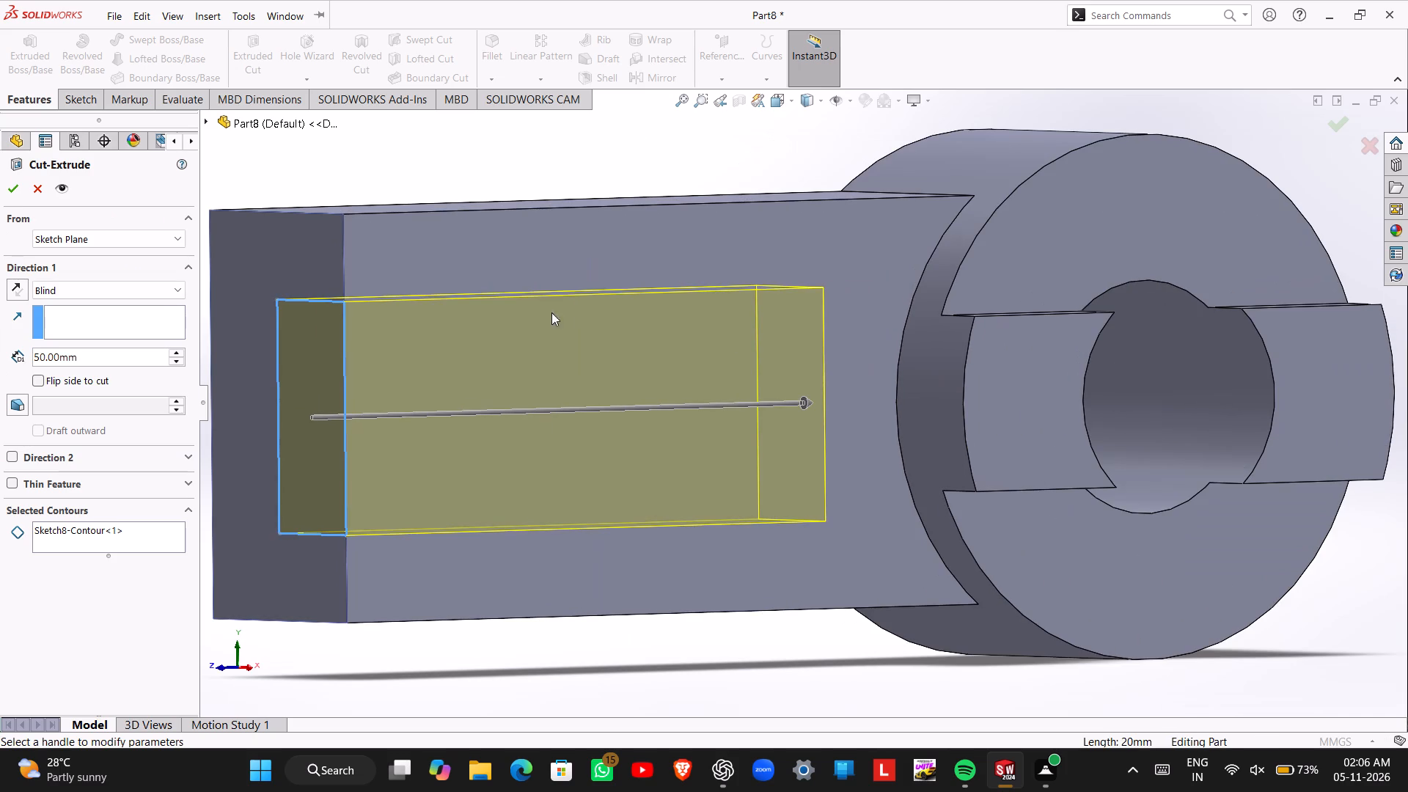
pyautogui.click(15, 186)
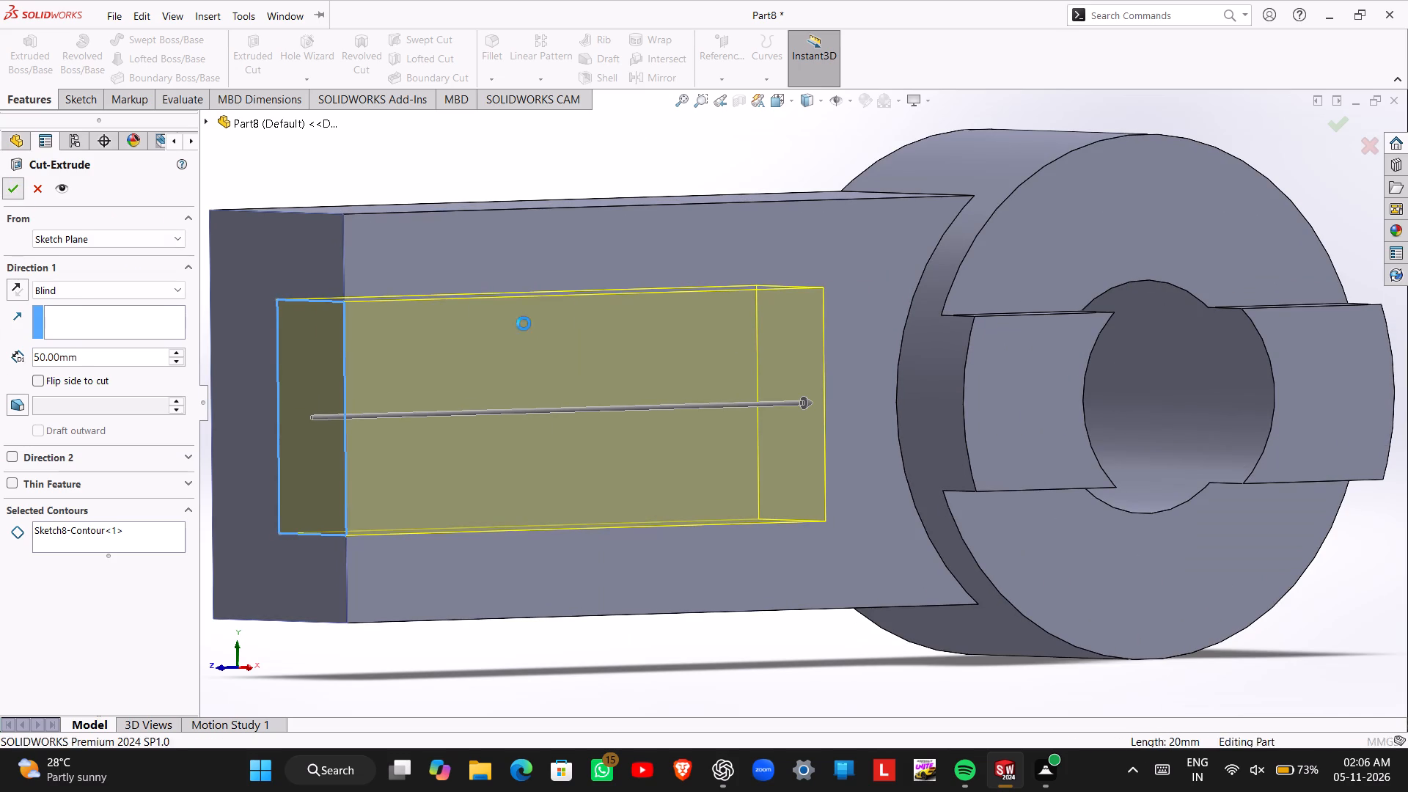
# Start a sketch on the large flat floor face of the new recess.
pyautogui.scroll(1, 493, 352)
pyautogui.moveTo(493, 349); pyautogui.dragTo(472, 340, button='middle')
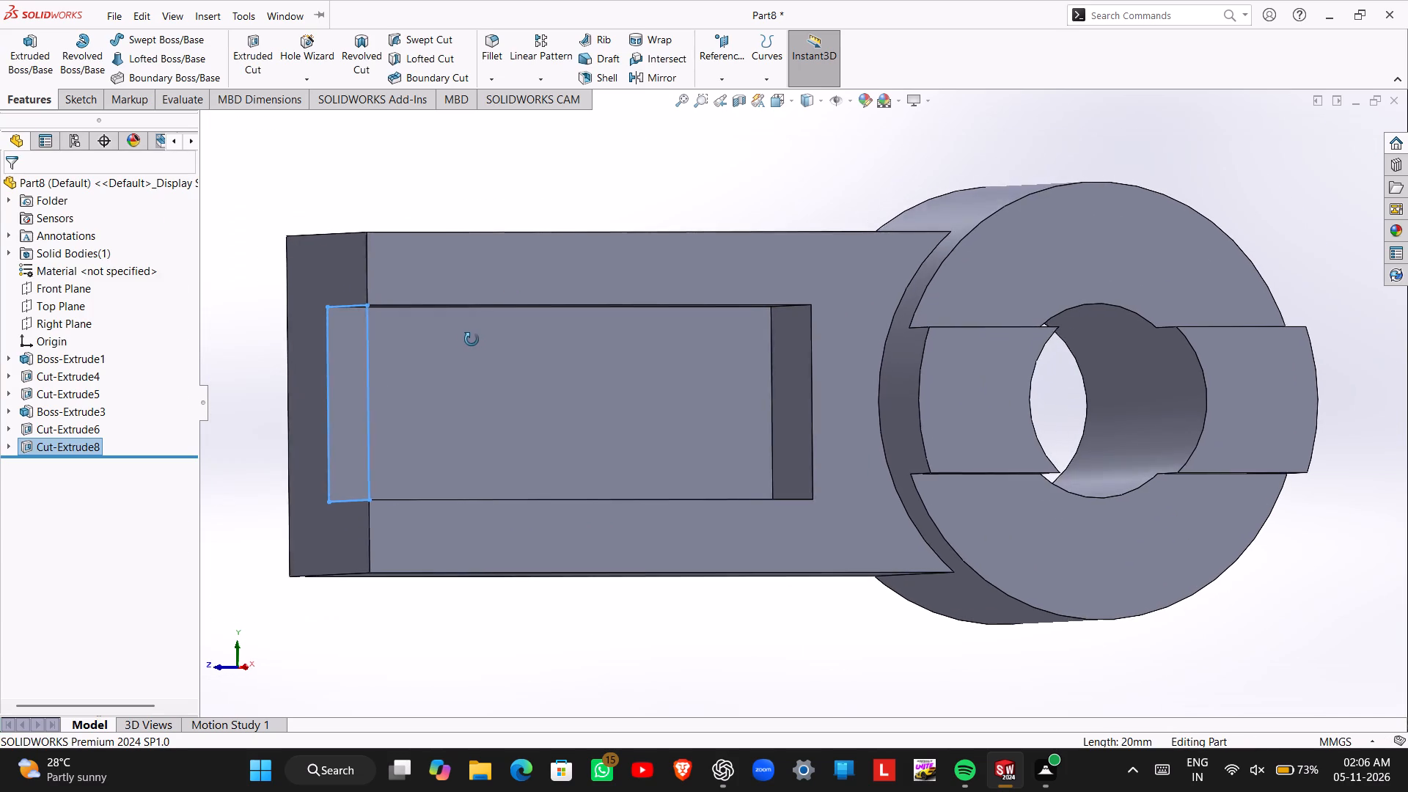
pyautogui.moveTo(472, 340); pyautogui.dragTo(467, 340, button='middle')
pyautogui.click(466, 346)
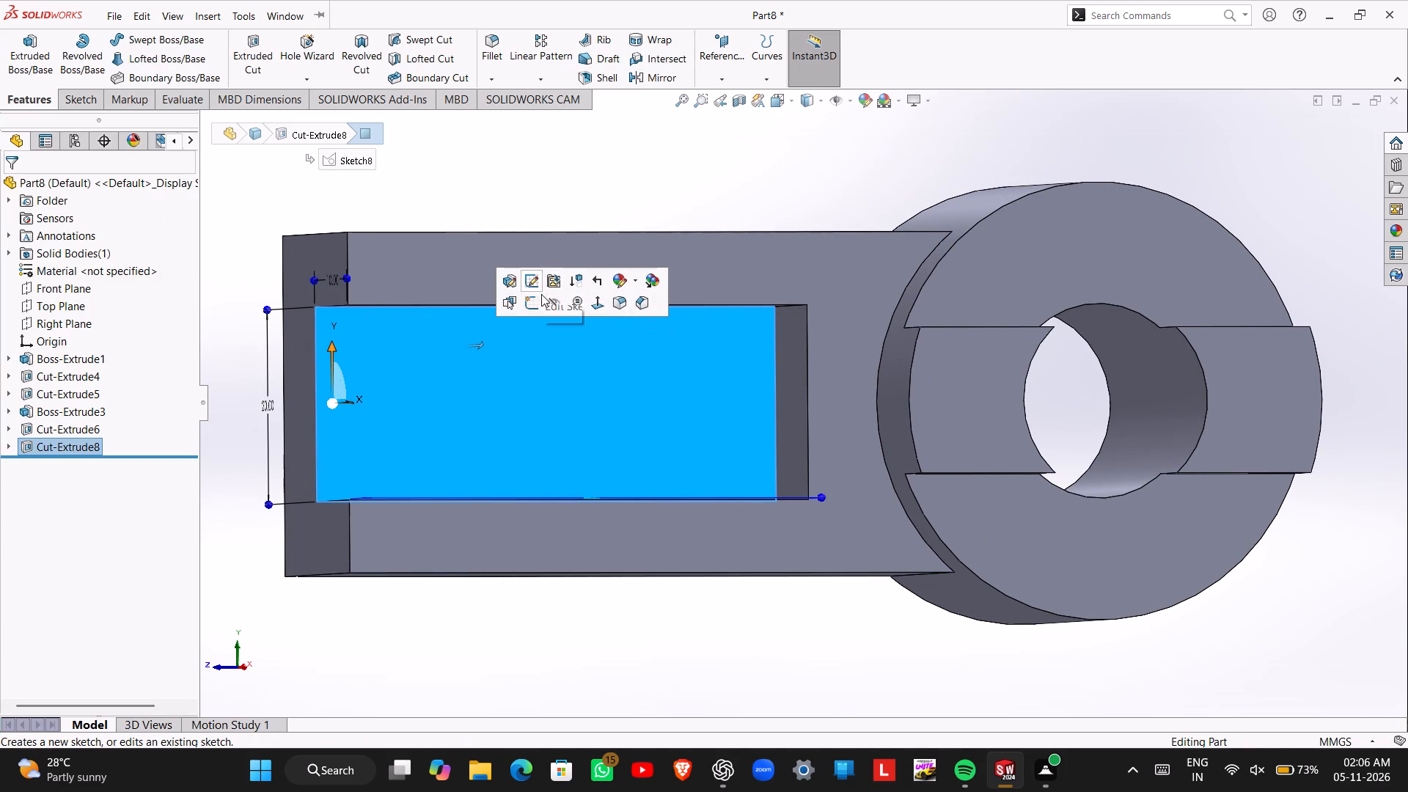
pyautogui.click(537, 301)
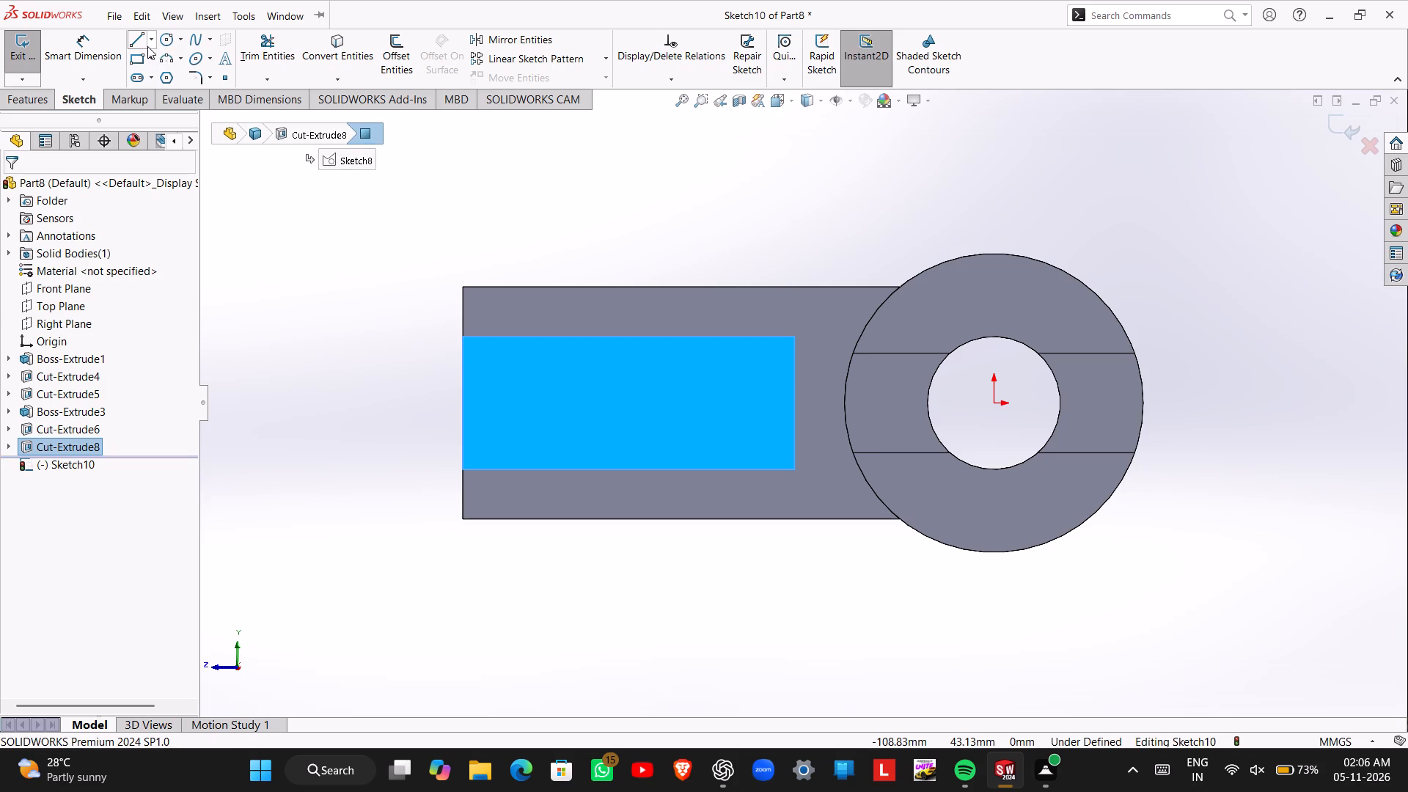
# Sketch a horizontal centerline from the midpoint of the recess's open edge to just past its inner end.
pyautogui.click(151, 36)
pyautogui.click(160, 76)
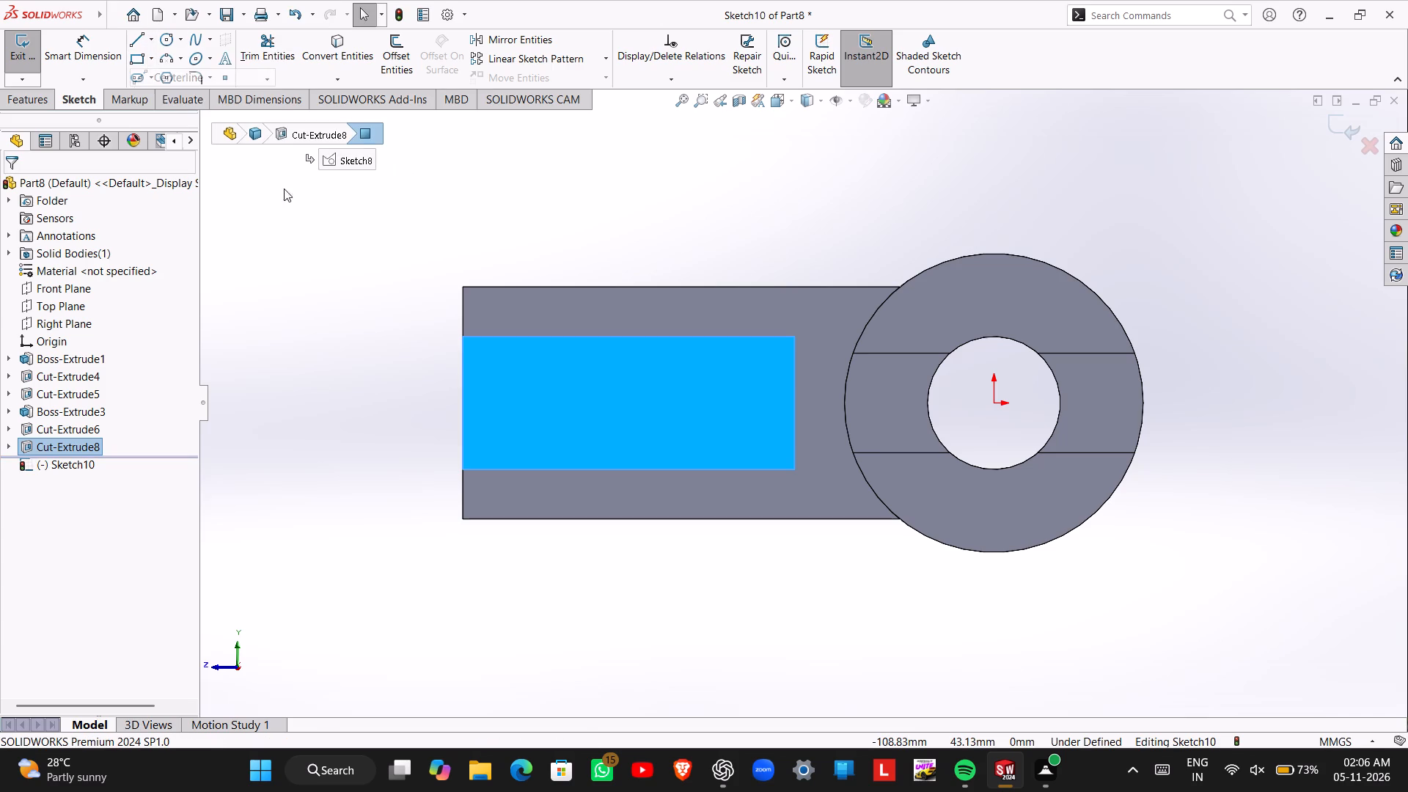
pyautogui.click(461, 402)
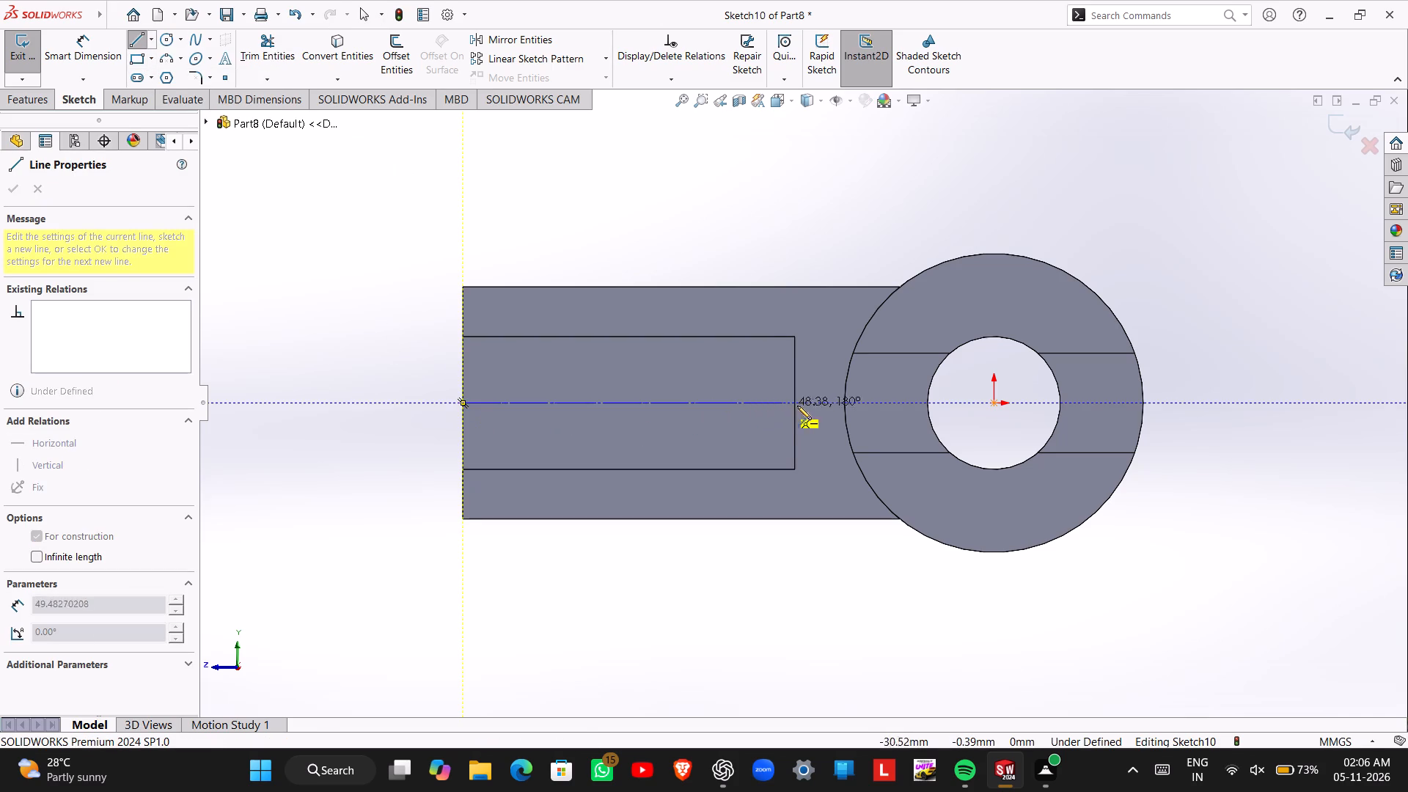
pyautogui.click(818, 402)
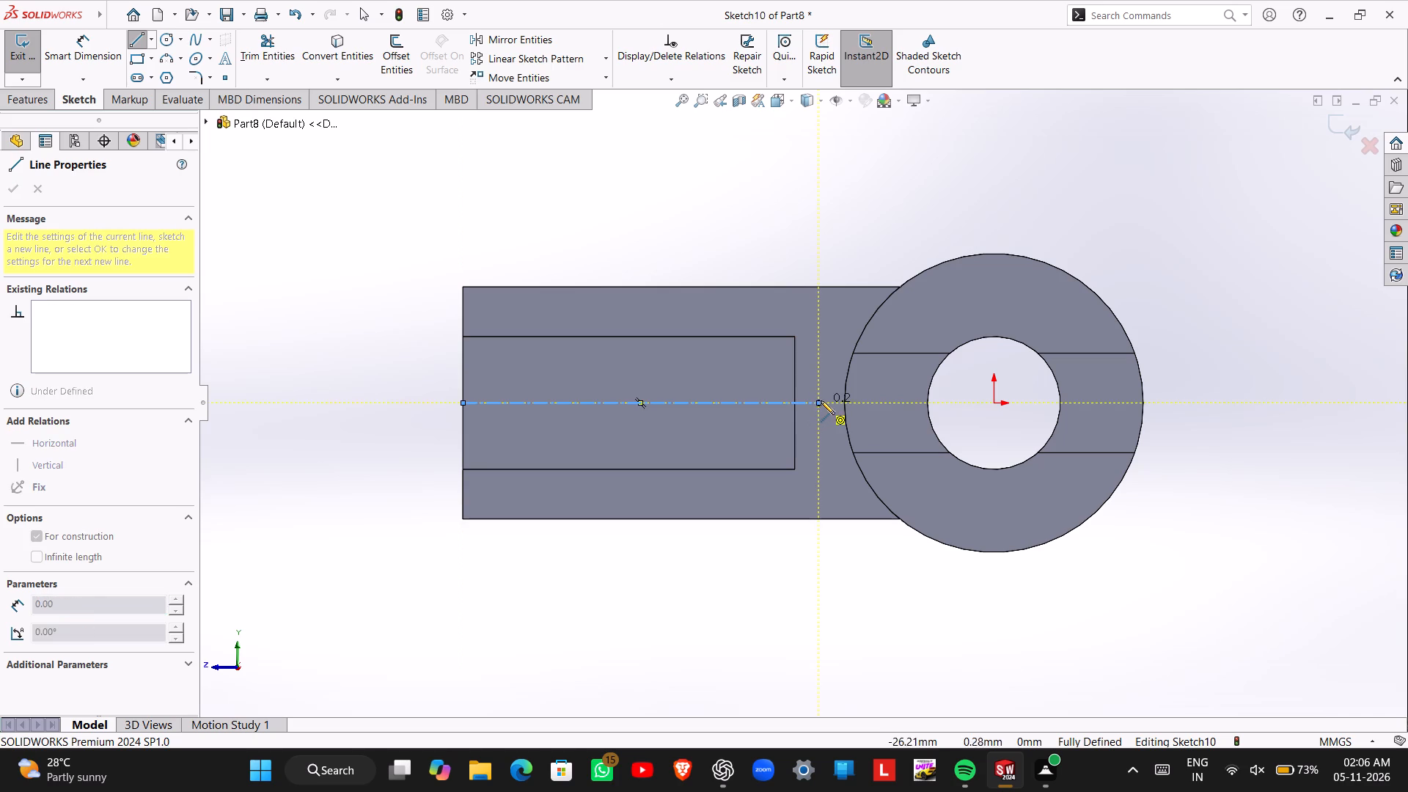
pyautogui.press('Escape')
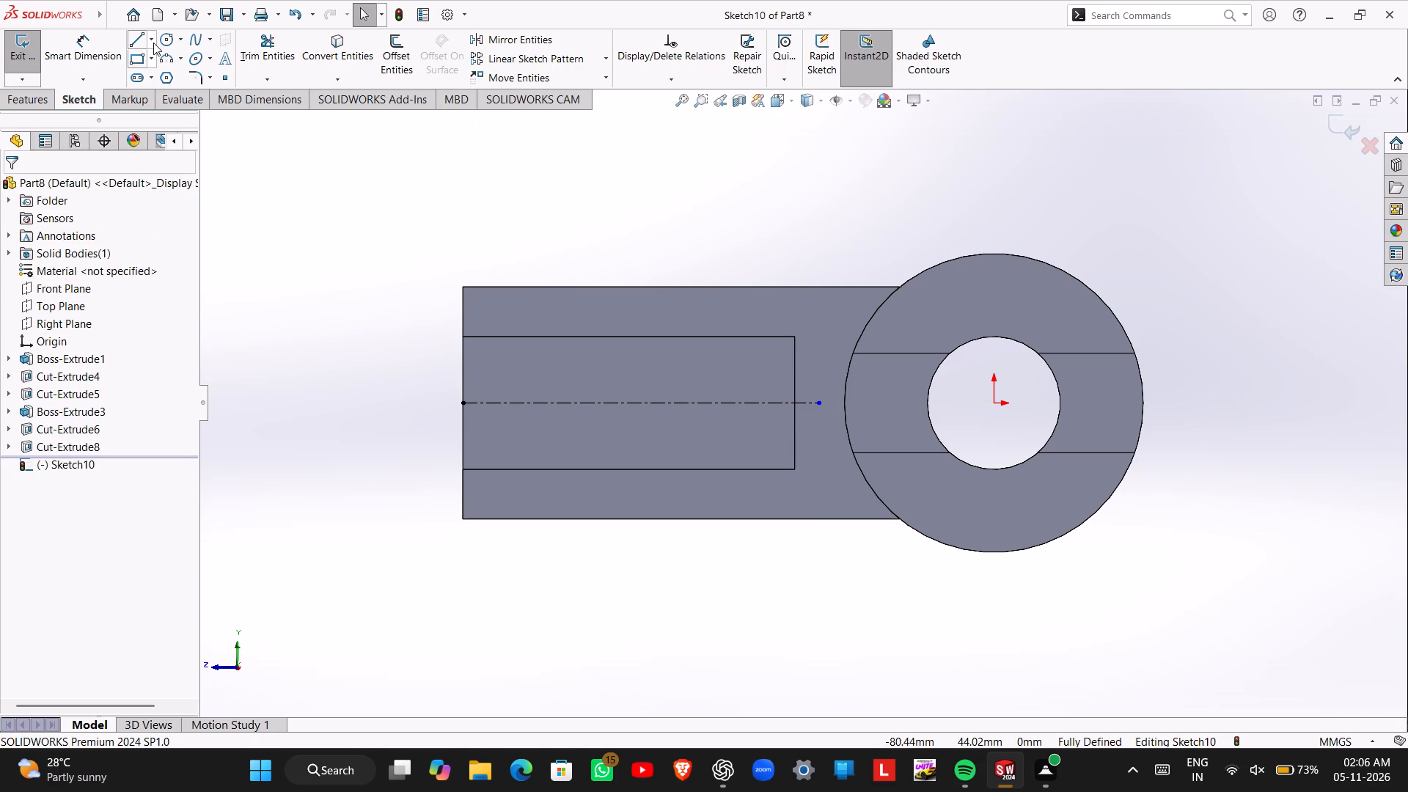
# Sketch two separate circles centred on the centerline inside the recess, the one nearer the open edge about 7.2 mm in diameter.
pyautogui.click(163, 43)
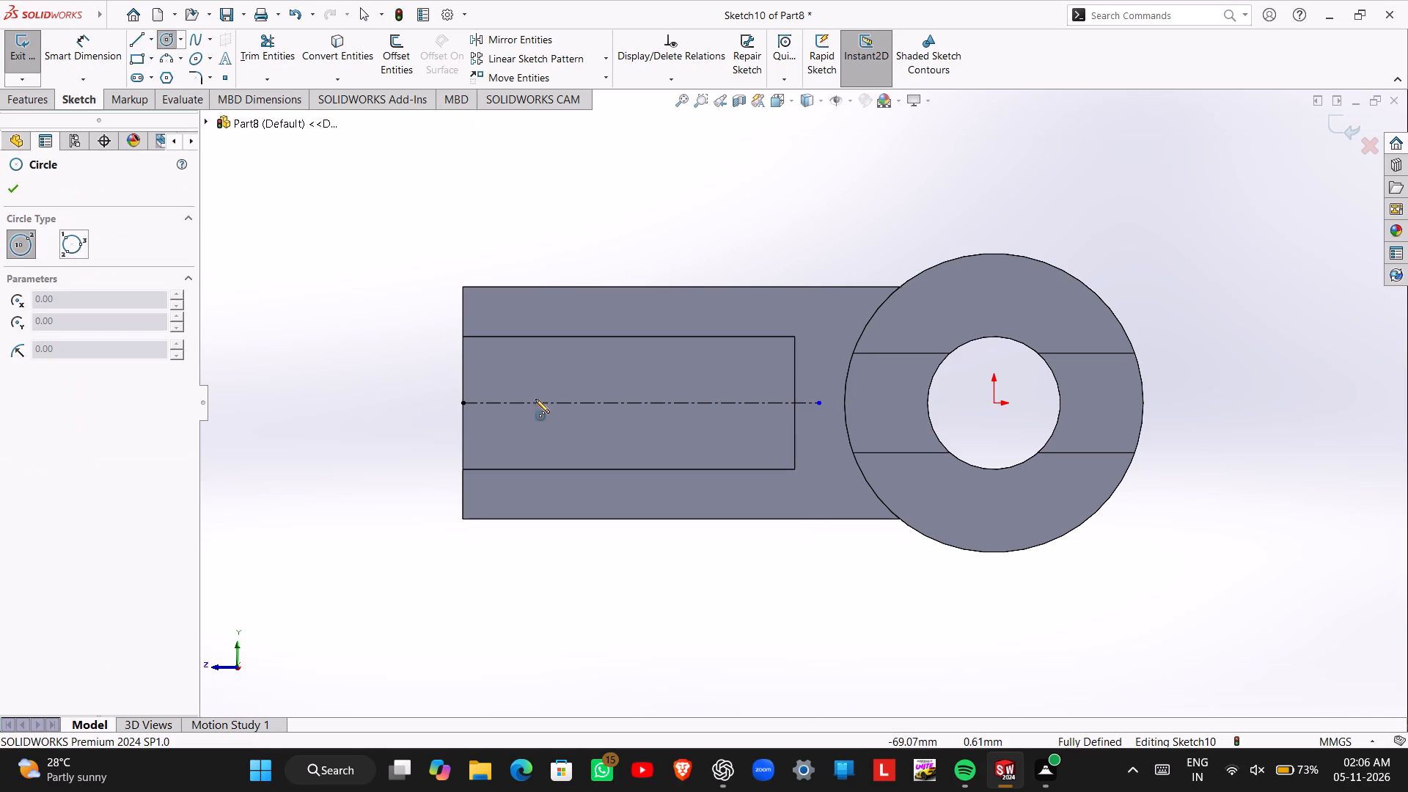
pyautogui.click(529, 403)
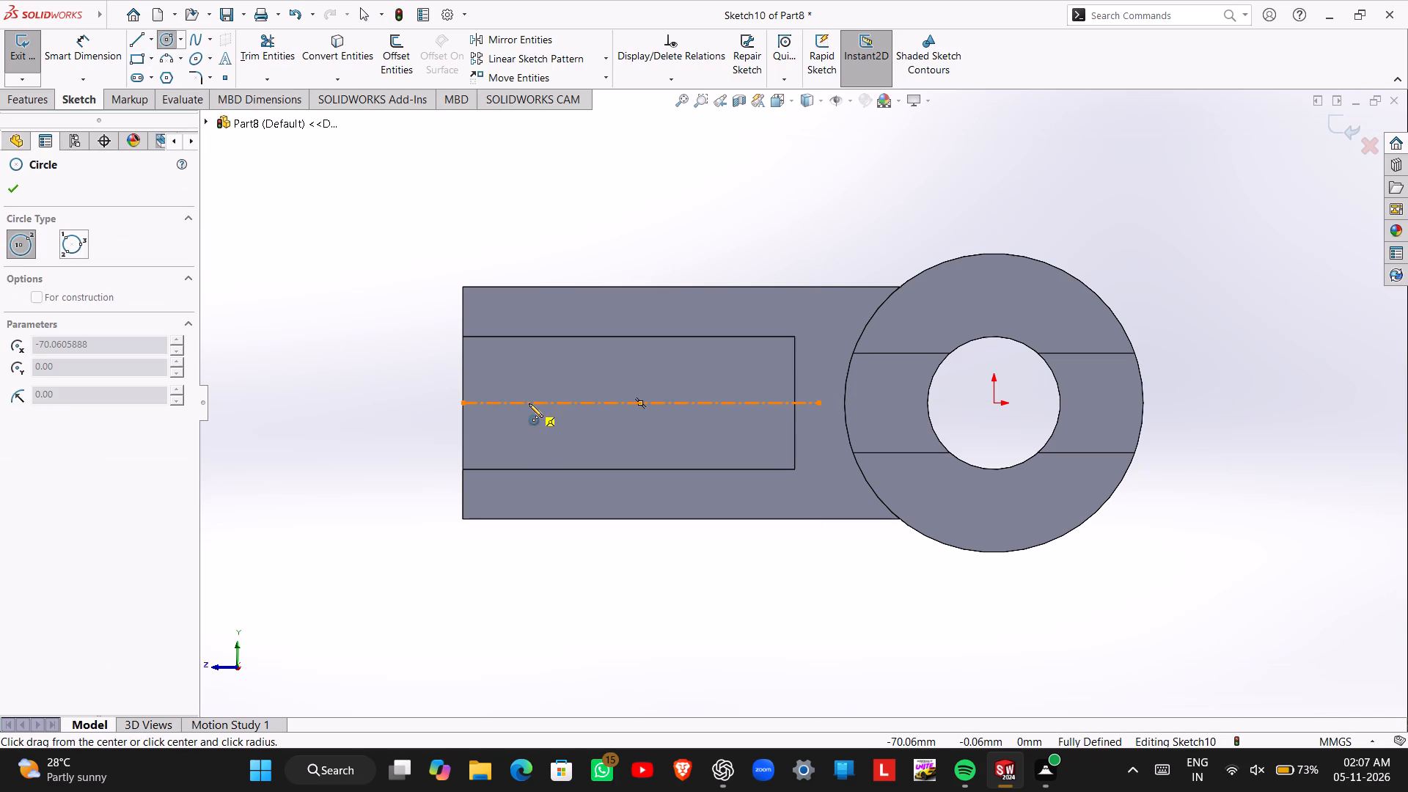
pyautogui.click(533, 379)
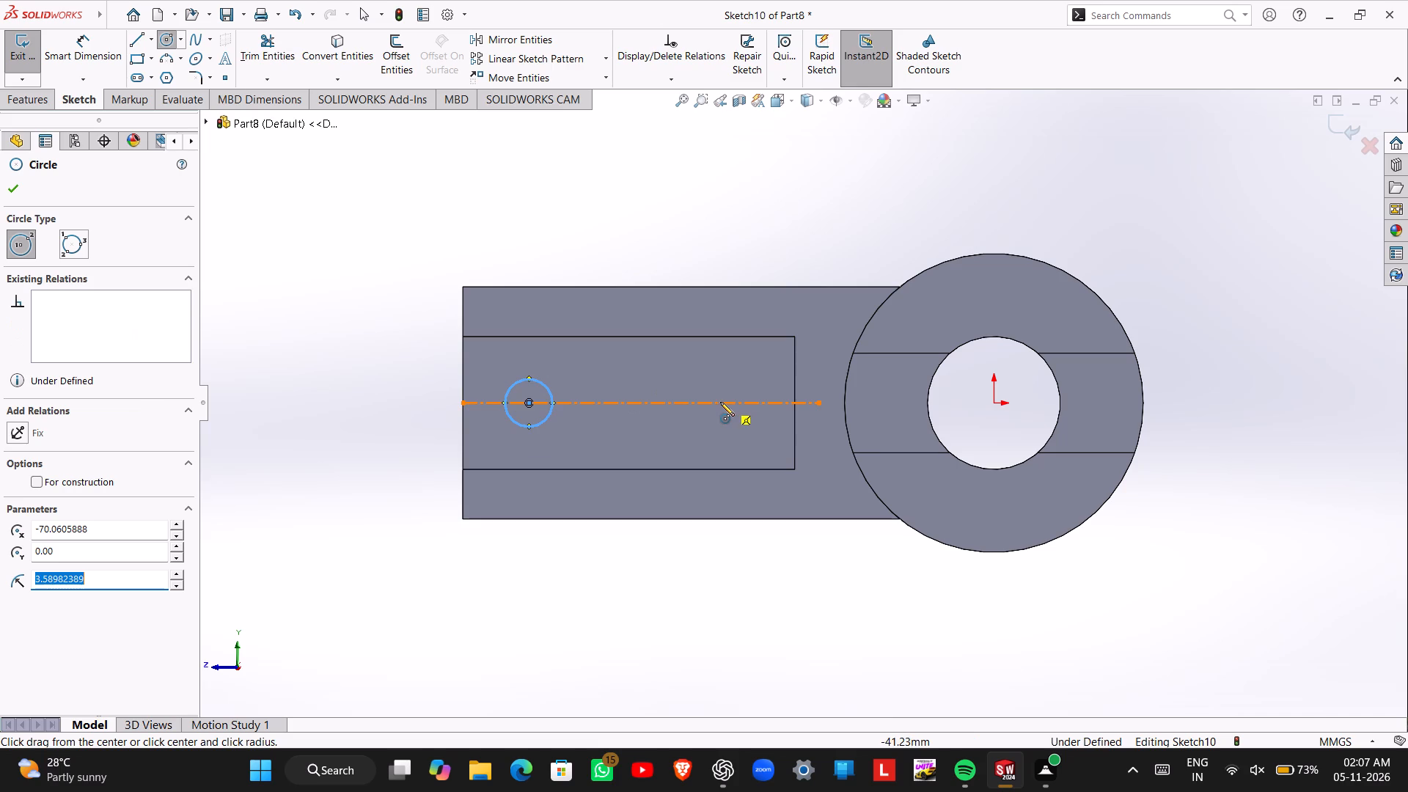
pyautogui.click(720, 402)
pyautogui.click(712, 370)
pyautogui.press('Escape')
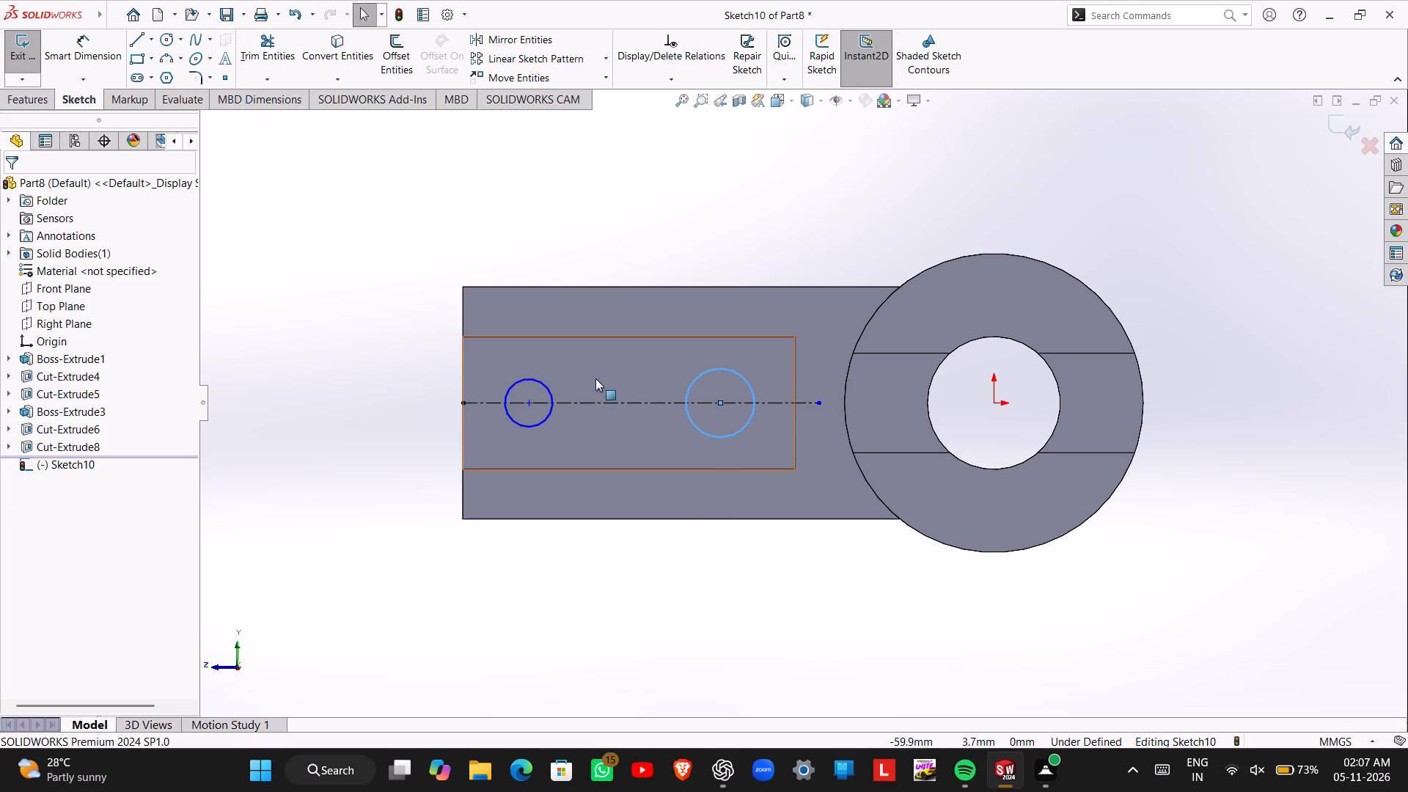
pyautogui.press('Escape')
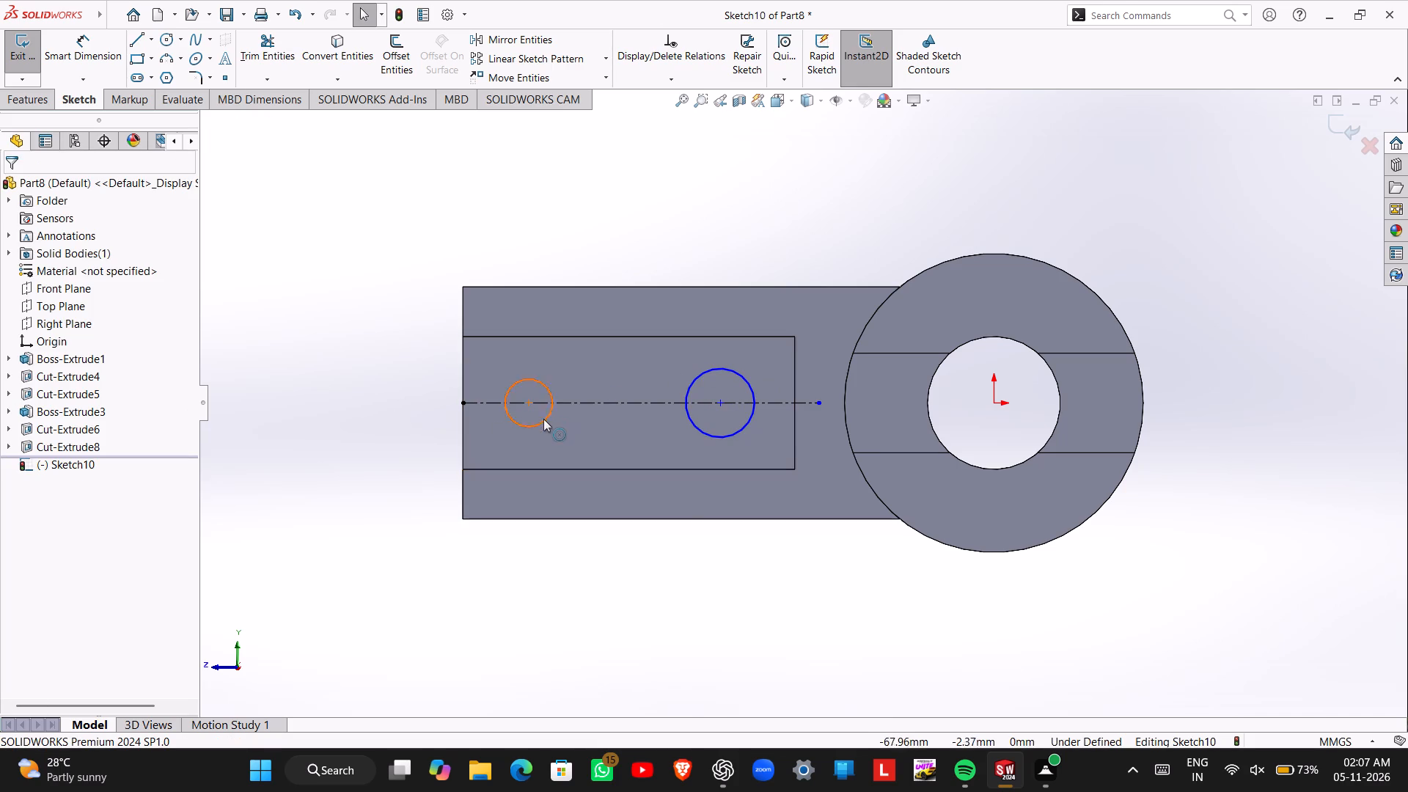
# Add an Equal relation between the two circles.
pyautogui.click(544, 419)
pyautogui.keyDown('ctrl'); pyautogui.click(694, 419); pyautogui.keyUp('ctrl')
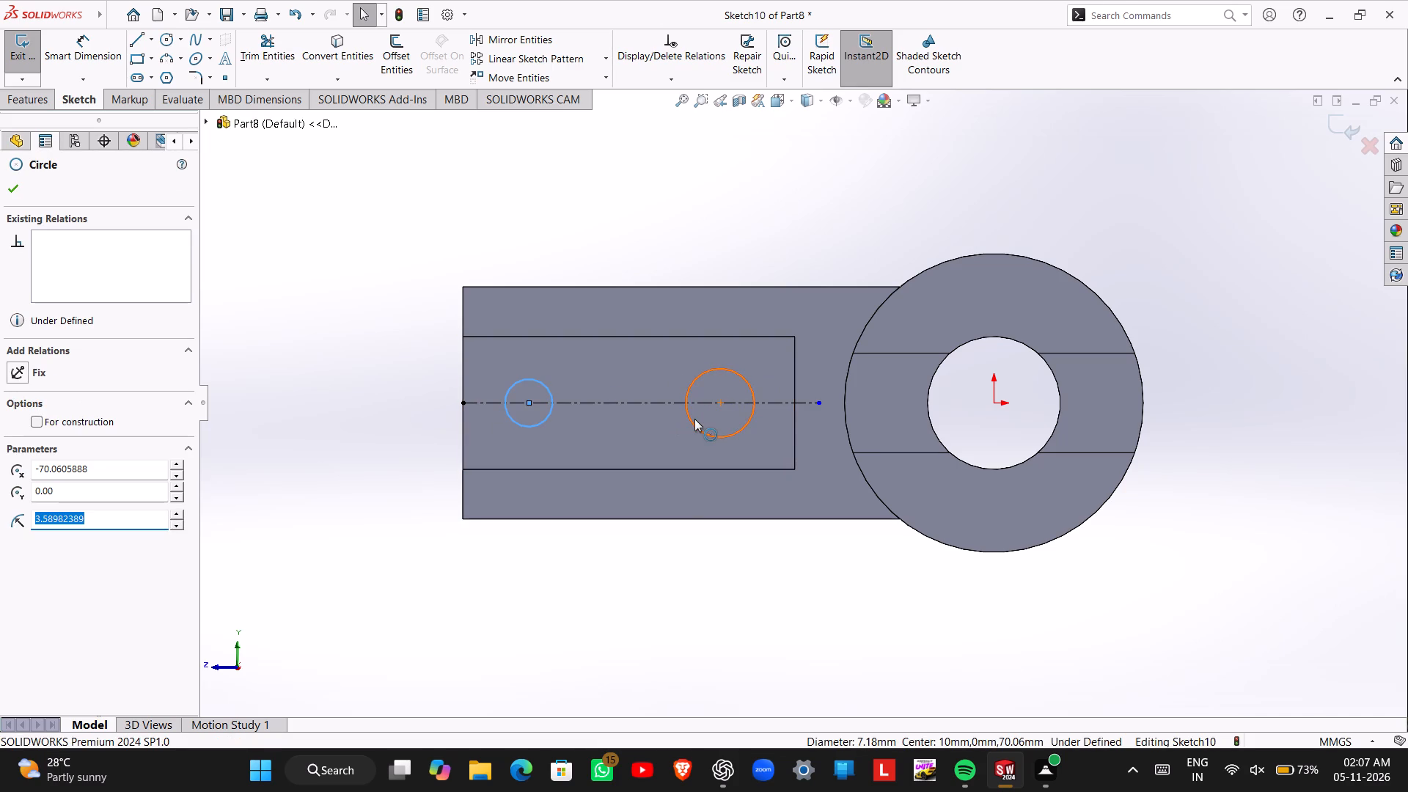
pyautogui.click(24, 508)
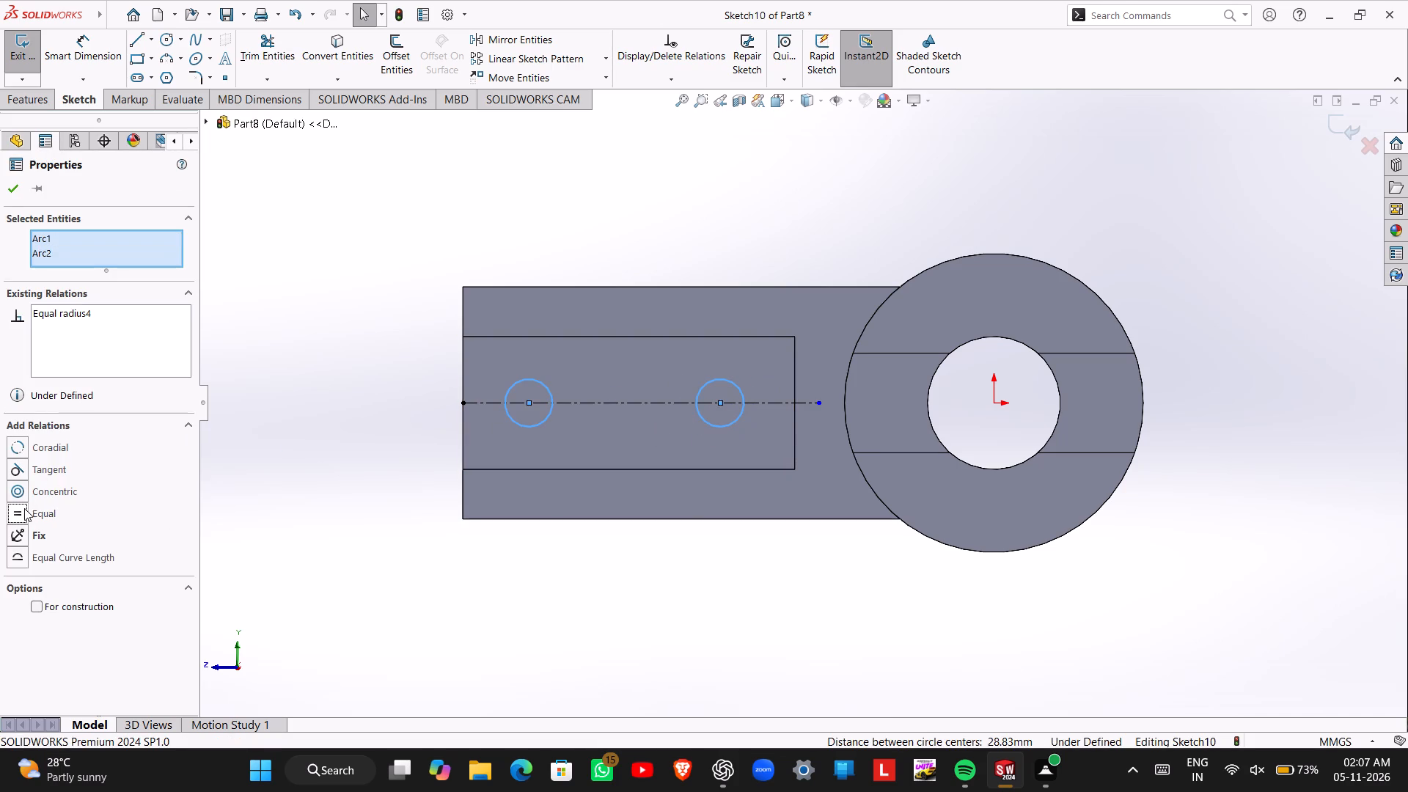
pyautogui.press('Escape')
# Dimension the distance from the recess's open edge to the nearer circle's centre as 15 mm.
pyautogui.moveTo(281, 425); pyautogui.dragTo(283, 406, button='right')
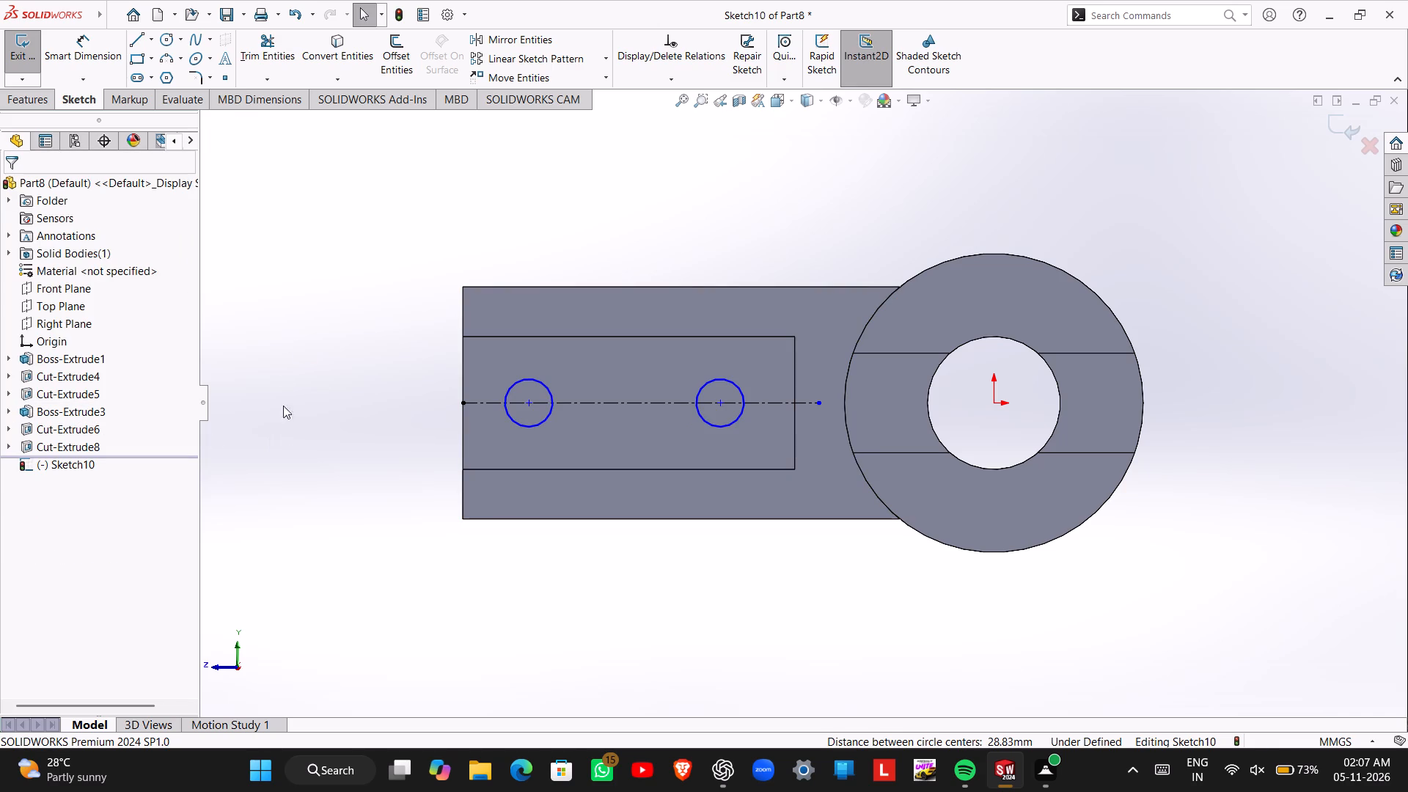
pyautogui.moveTo(283, 406); pyautogui.dragTo(293, 293, button='right')
pyautogui.click(463, 428)
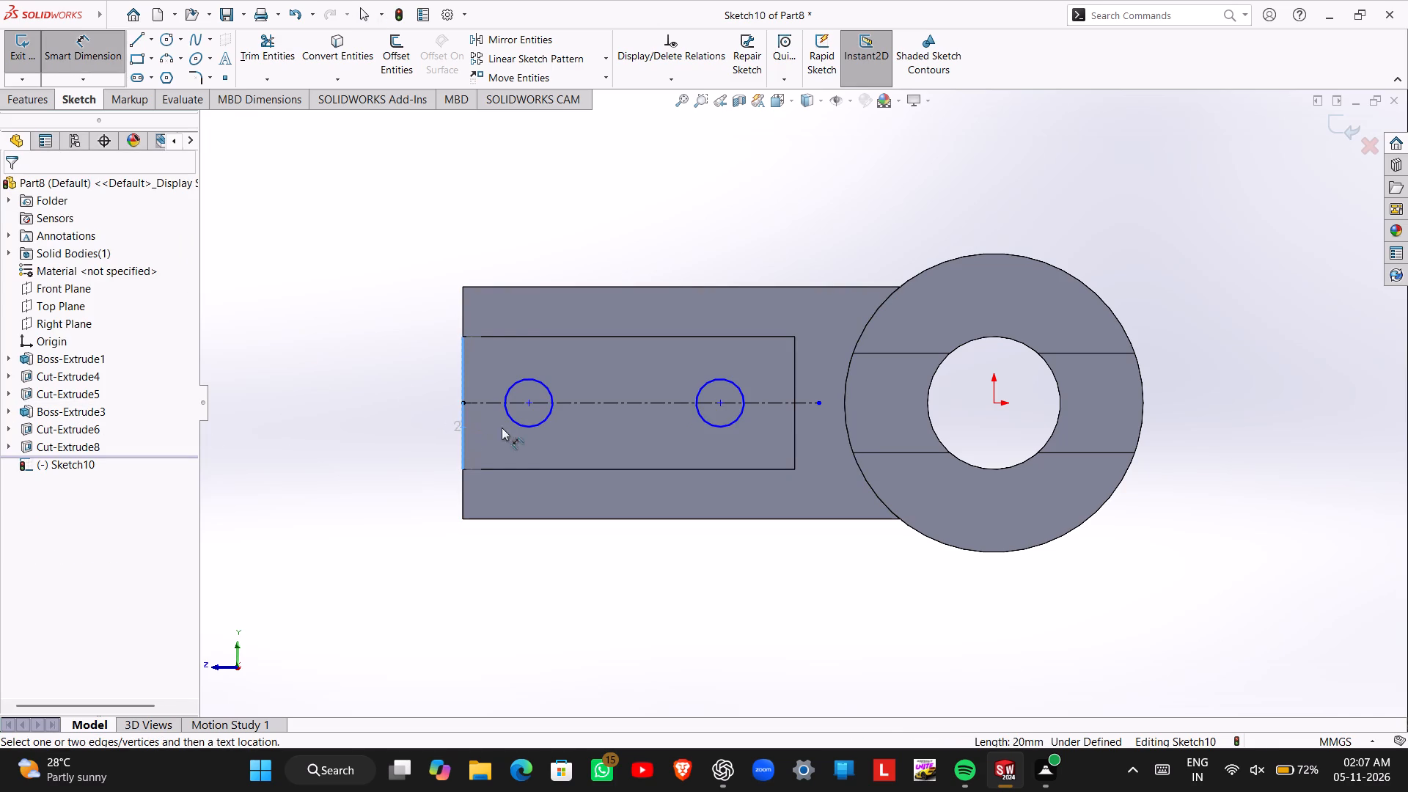
pyautogui.click(529, 401)
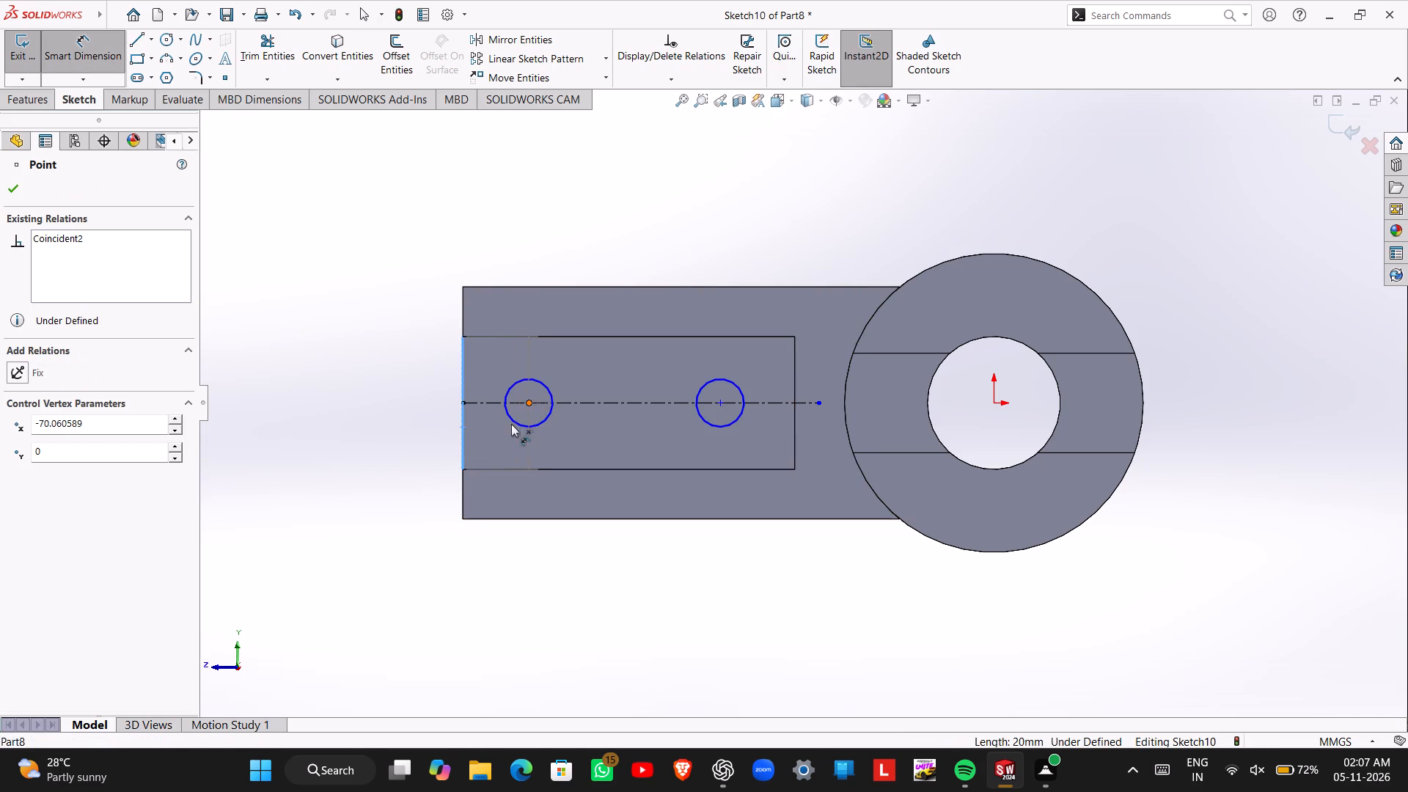
pyautogui.click(507, 450)
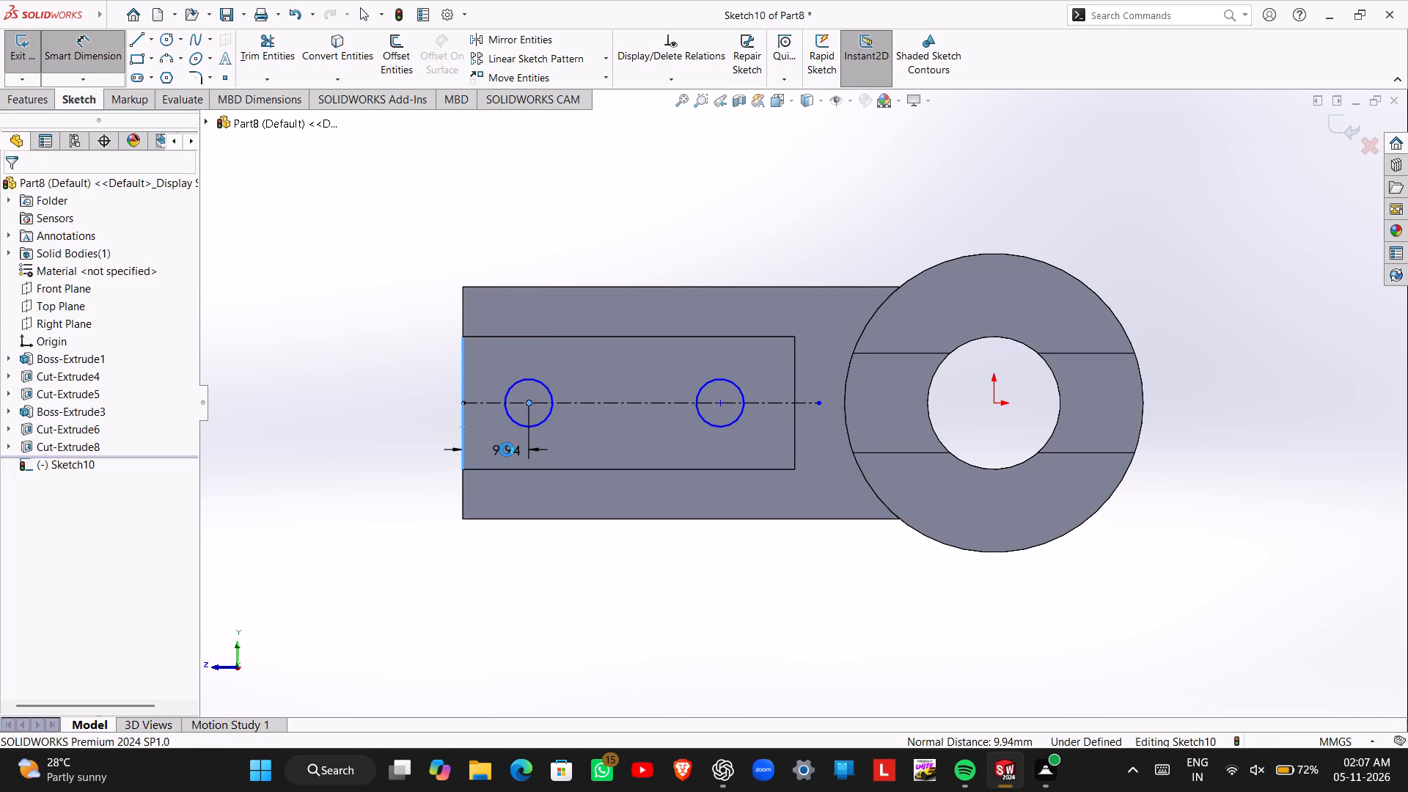
pyautogui.write('15')
pyautogui.press('Return')
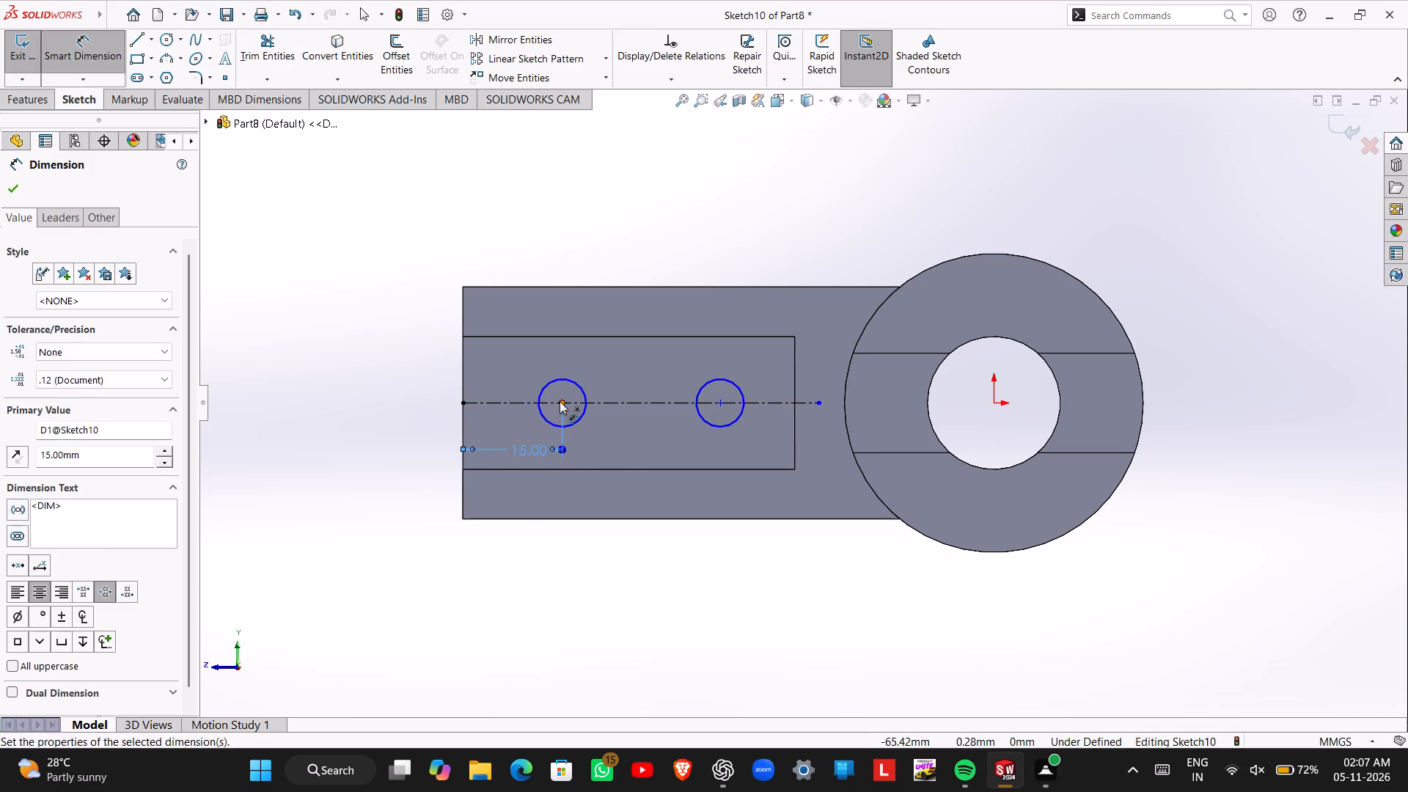
# Dimension the spacing between the two circle centres as 20 mm.
pyautogui.click(560, 401)
pyautogui.click(722, 400)
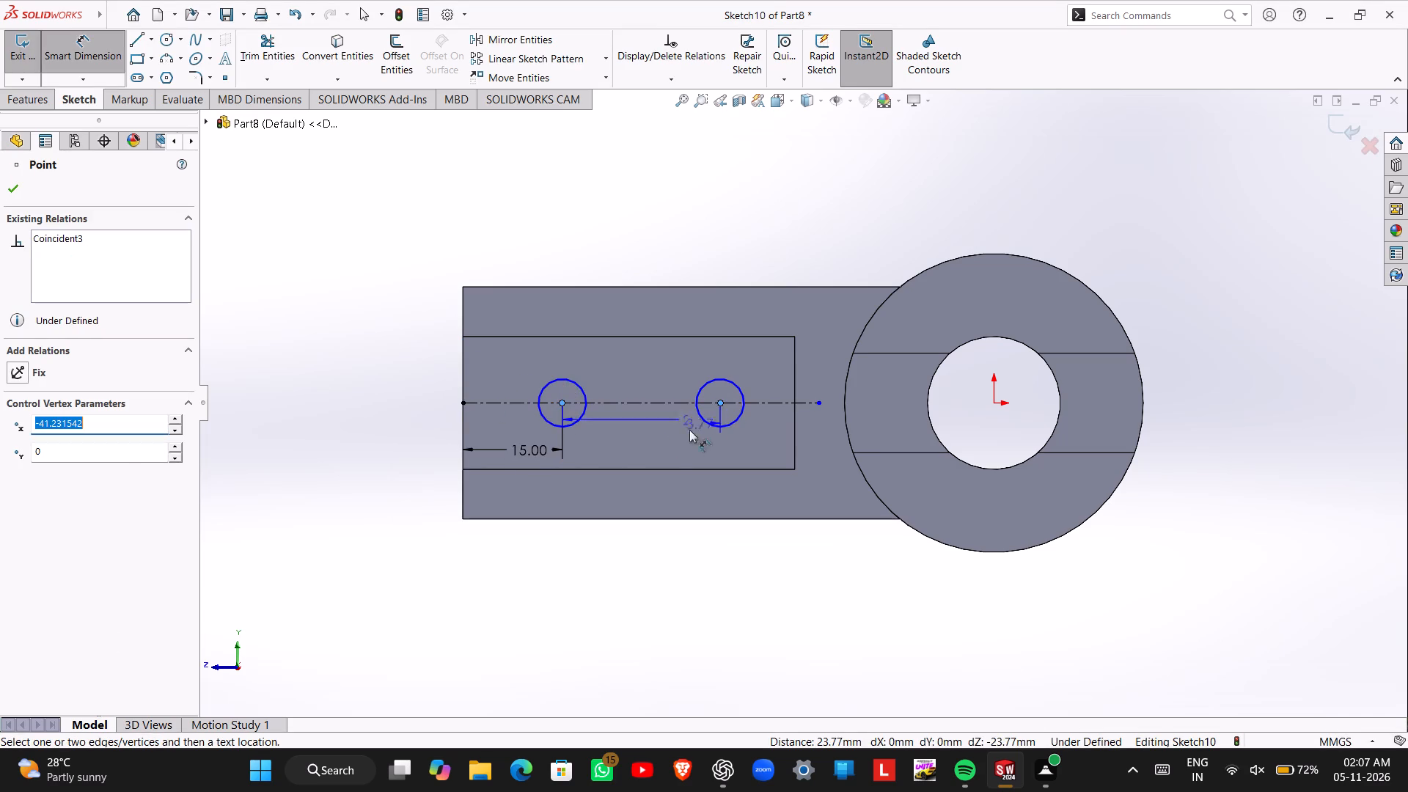
pyautogui.click(634, 447)
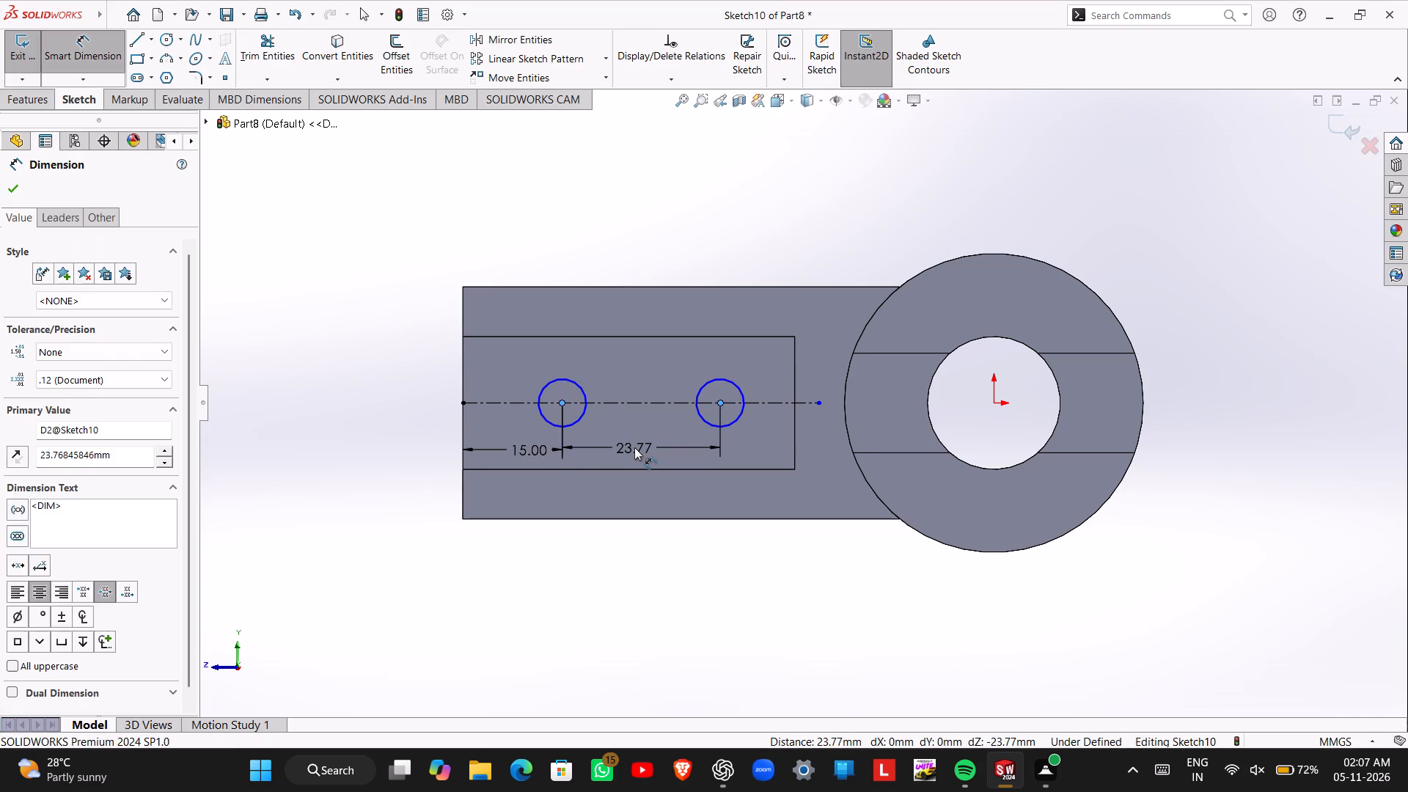
pyautogui.write('20')
pyautogui.press('Return')
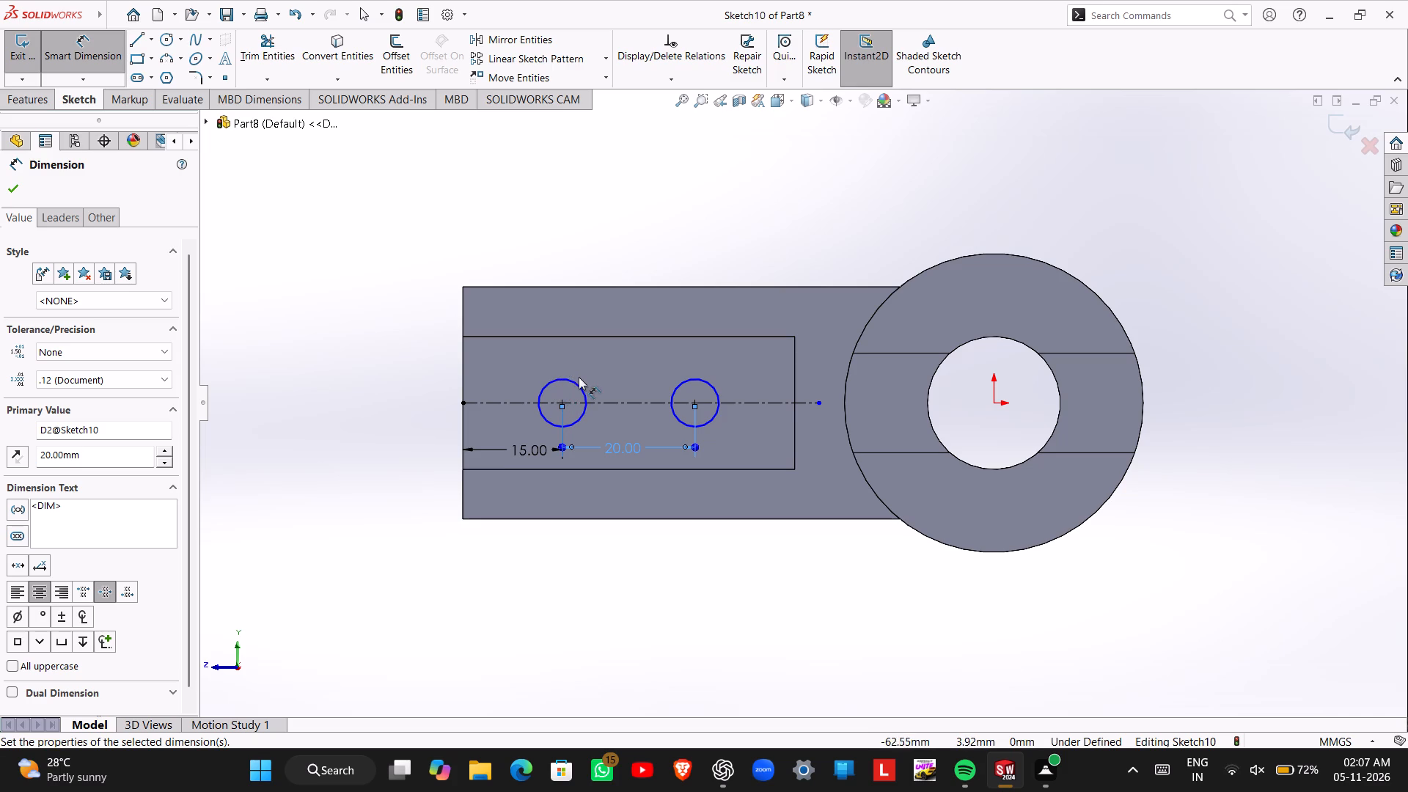
# Dimension the diameter of the circle nearer the open edge as 9 mm and exit the sketch.
pyautogui.click(568, 378)
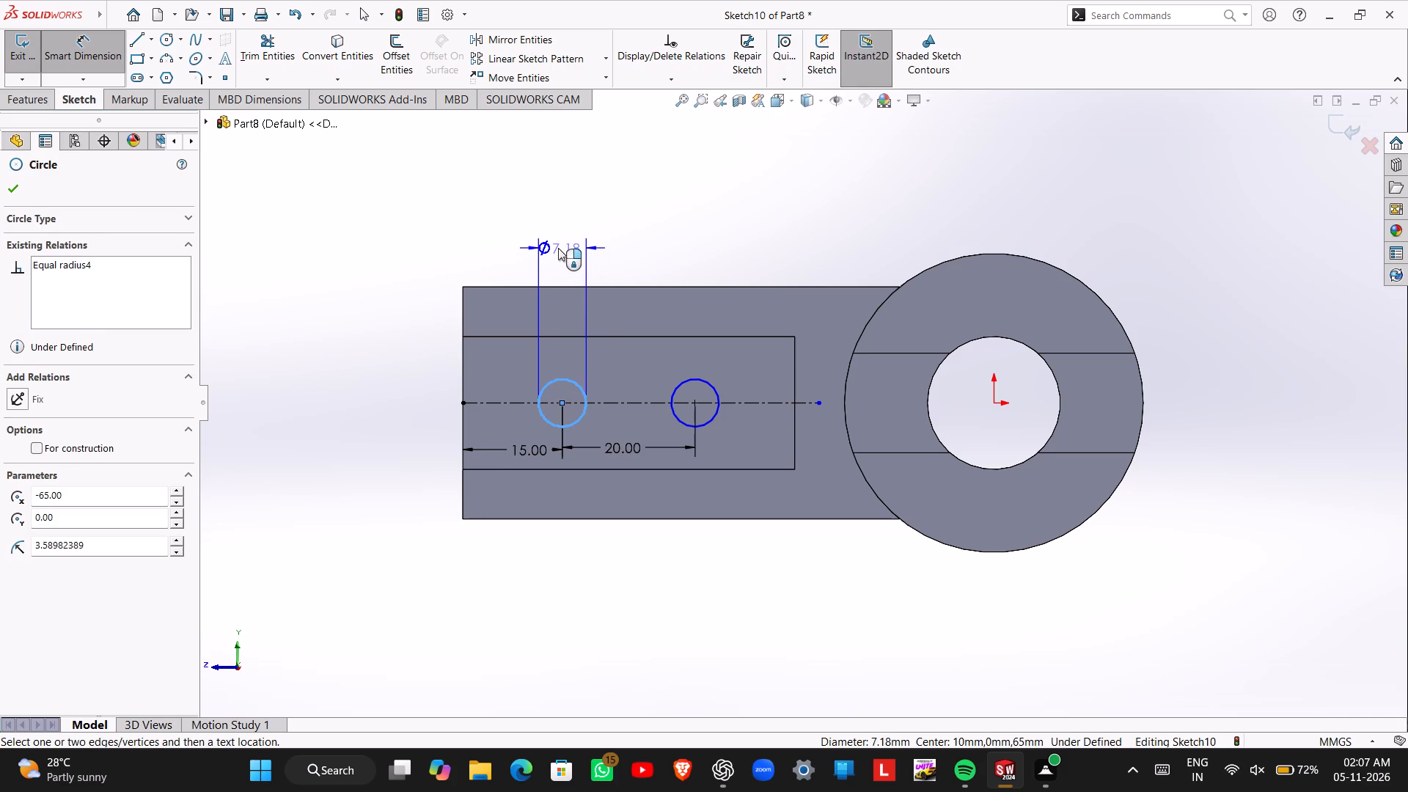
pyautogui.click(558, 248)
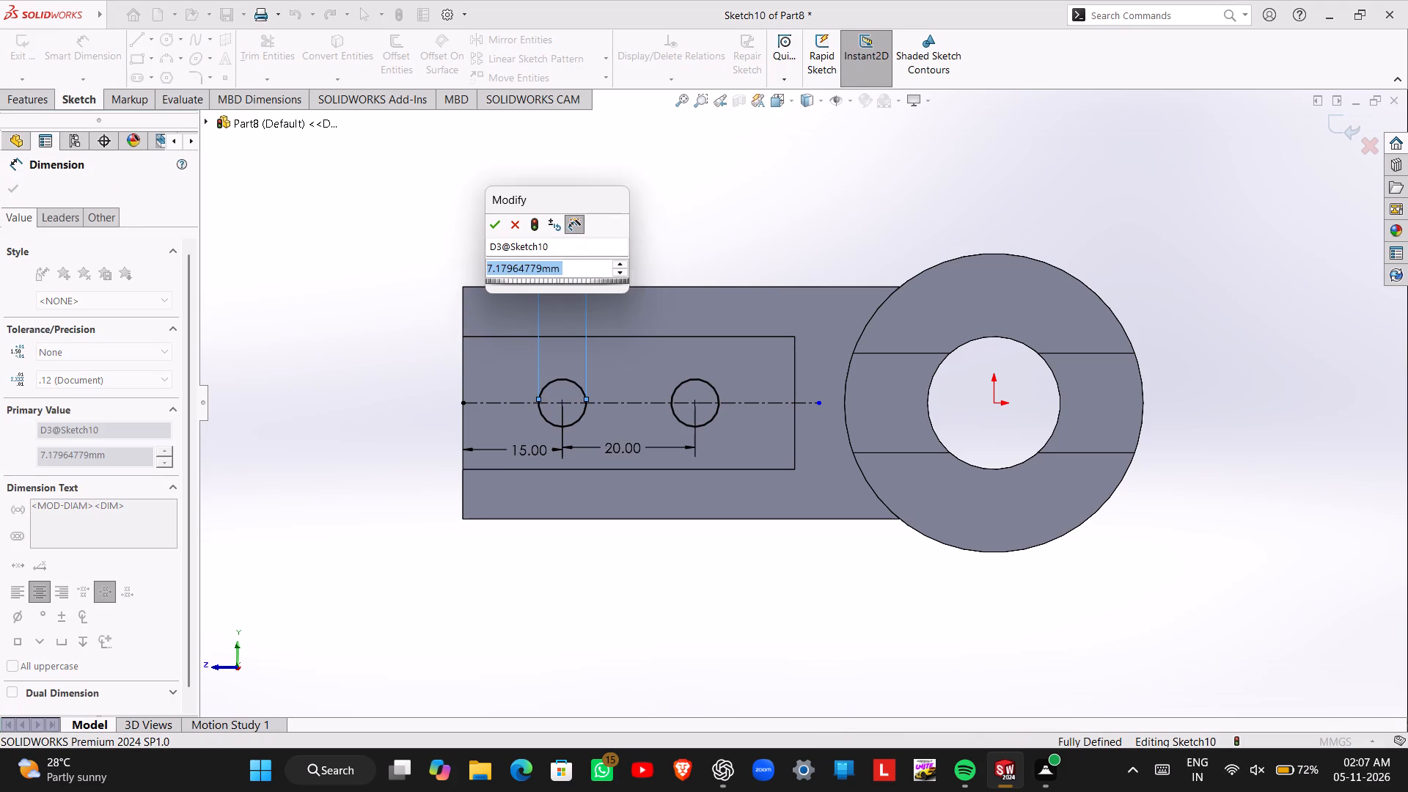
pyautogui.press('9')
pyautogui.press('Return')
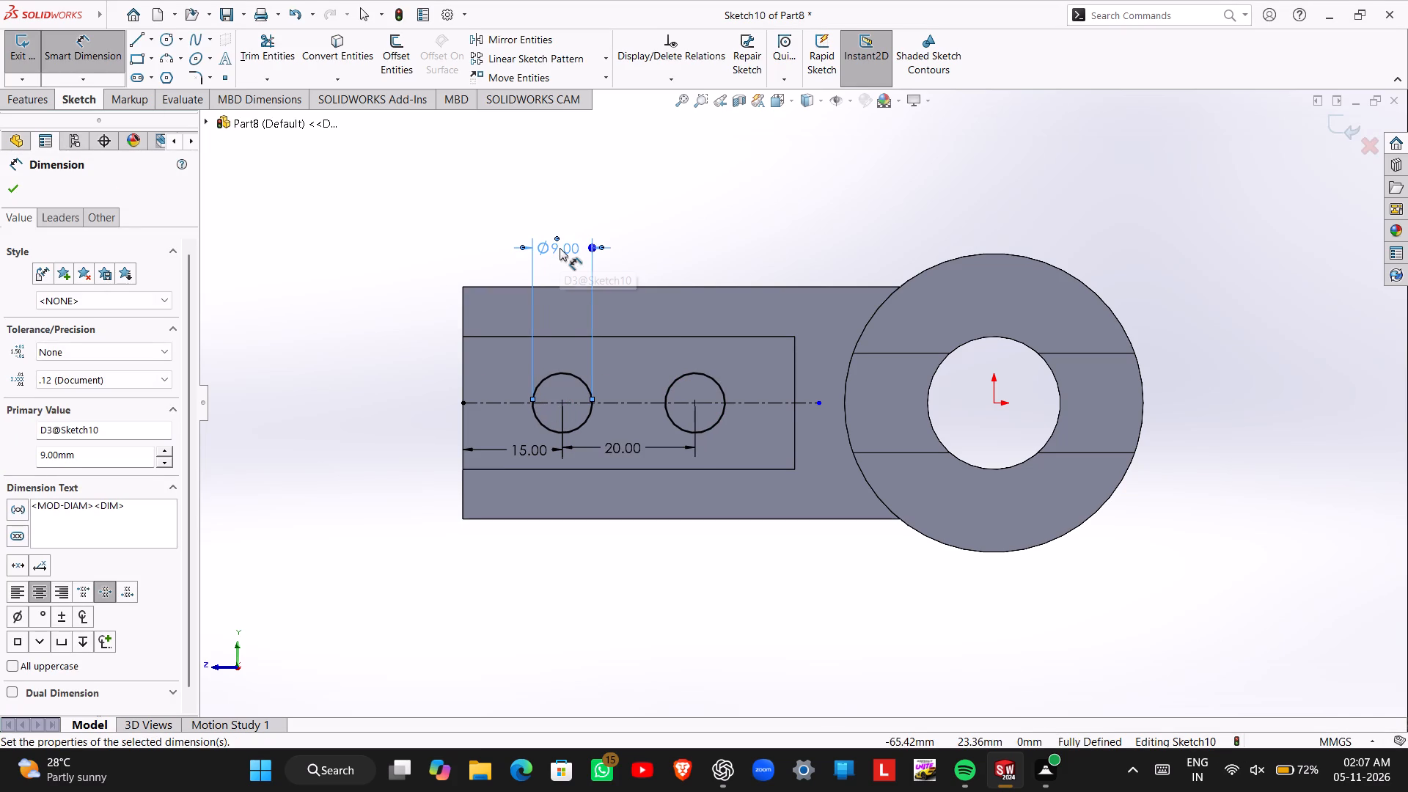
pyautogui.click(11, 59)
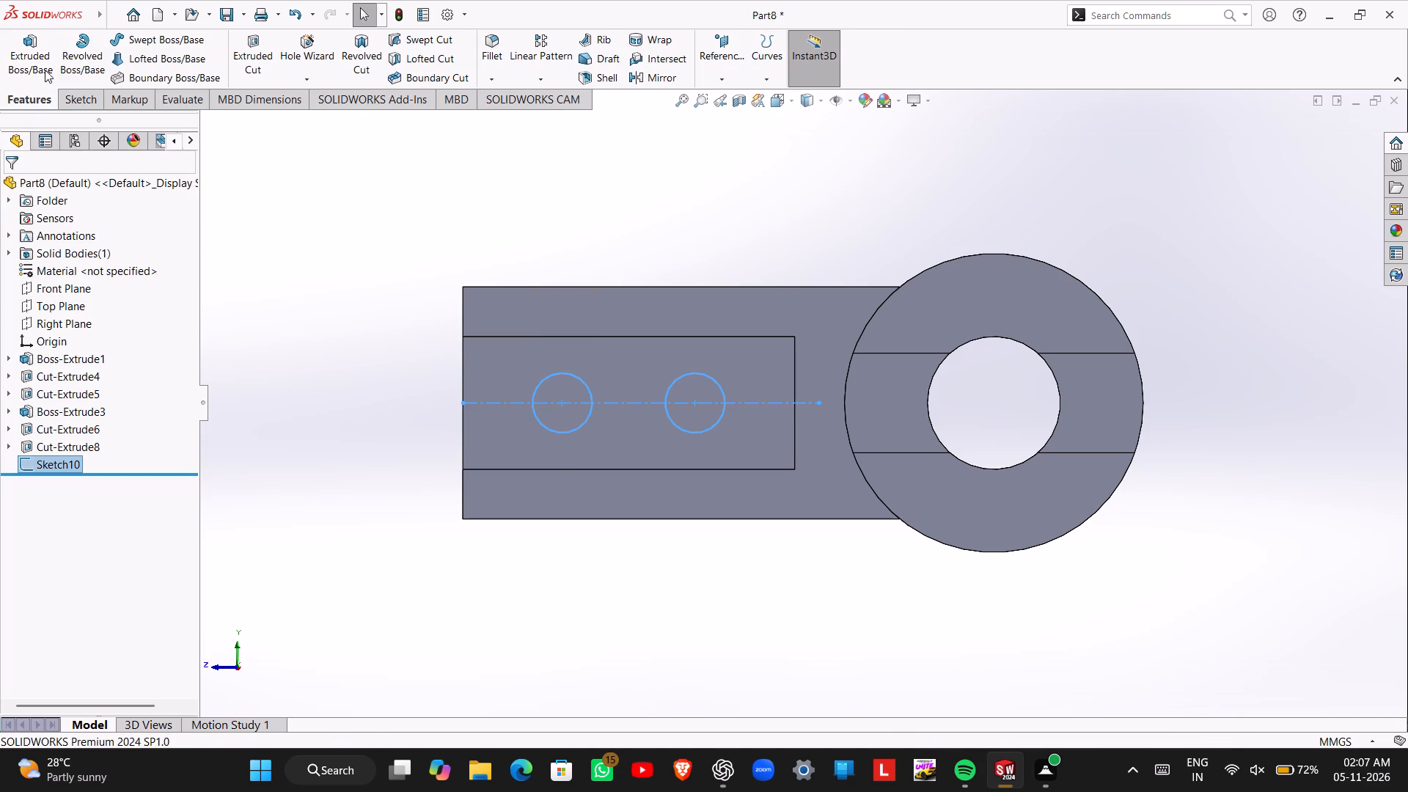
# Cut-extrude the two circles Through All to make holes through the recess floor.
pyautogui.click(251, 53)
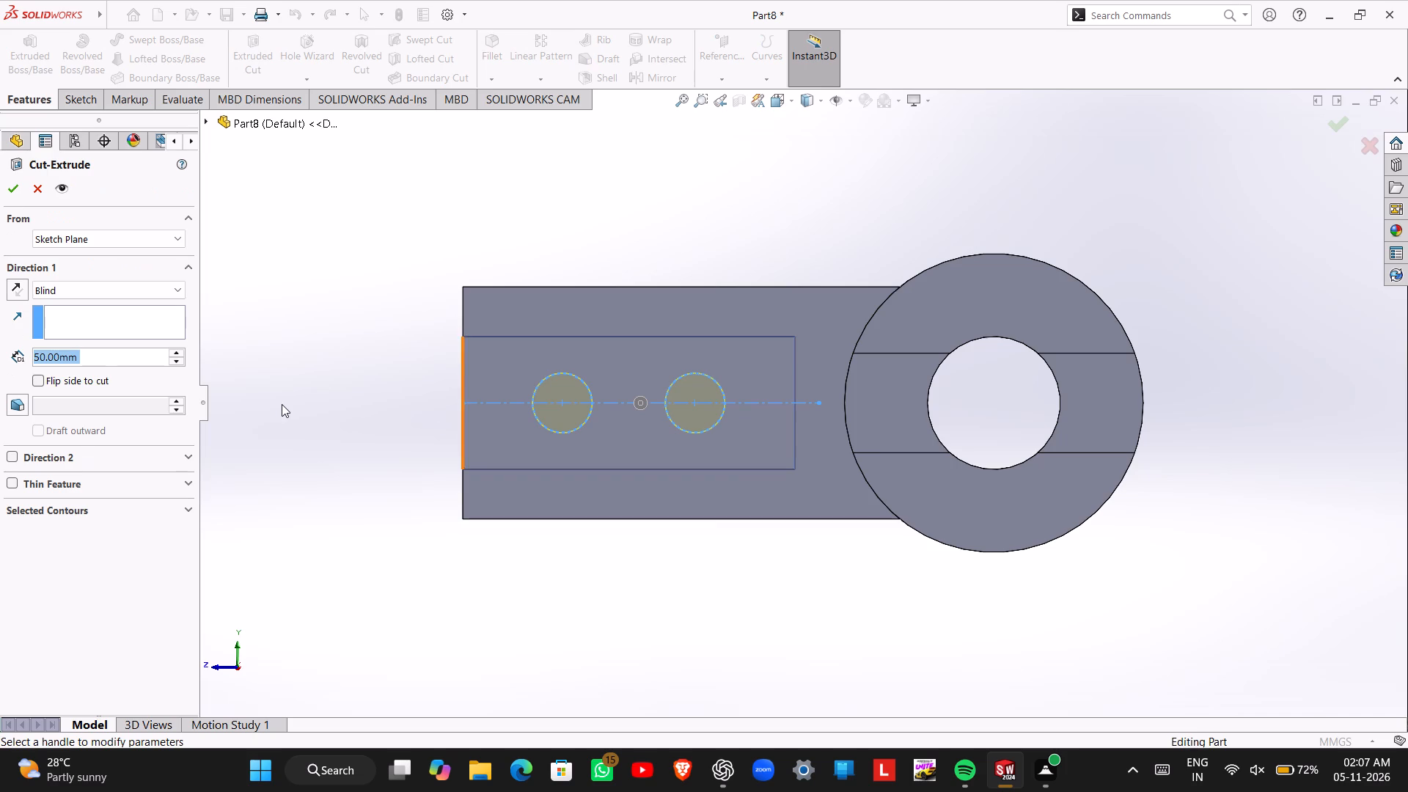
pyautogui.moveTo(282, 404); pyautogui.dragTo(373, 401, button='middle')
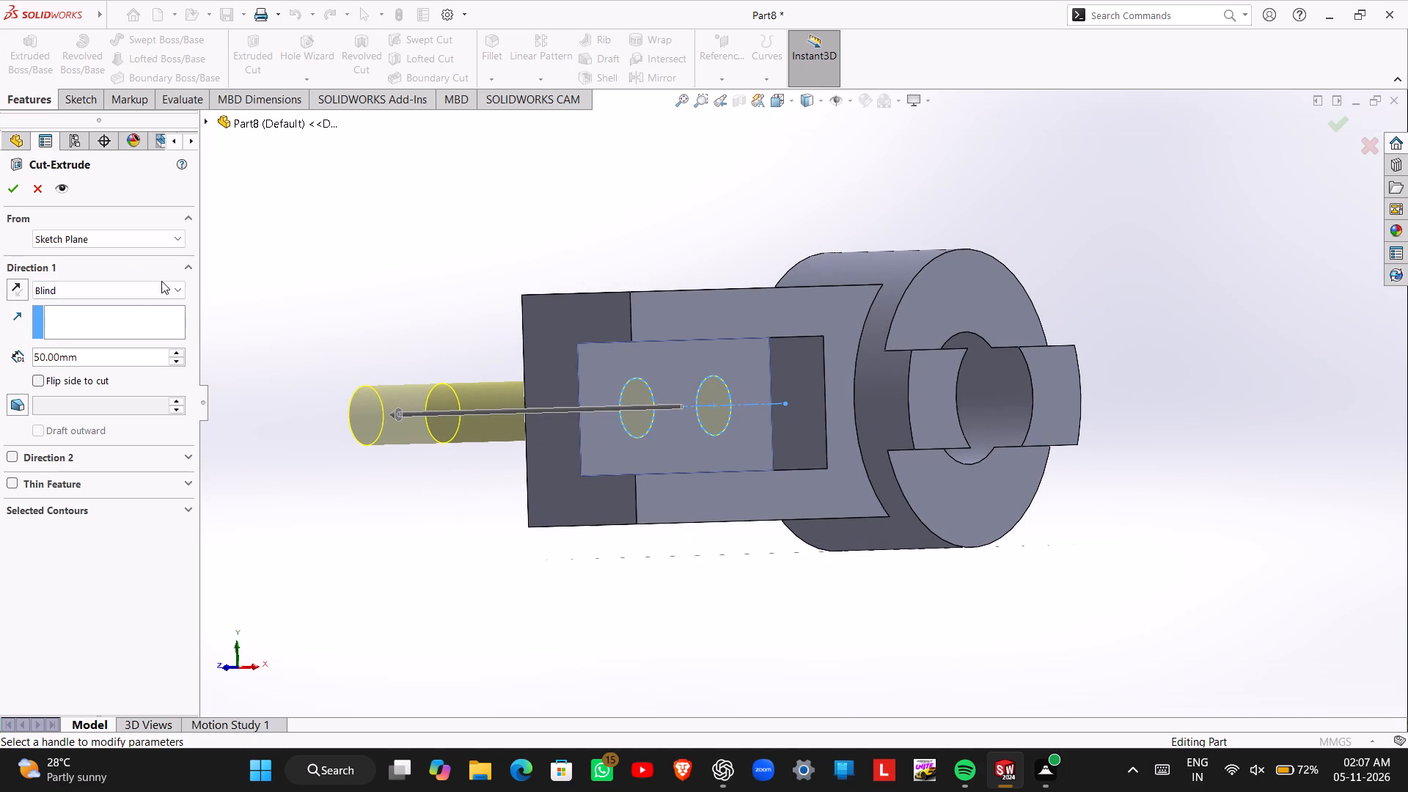
pyautogui.click(133, 293)
pyautogui.click(128, 319)
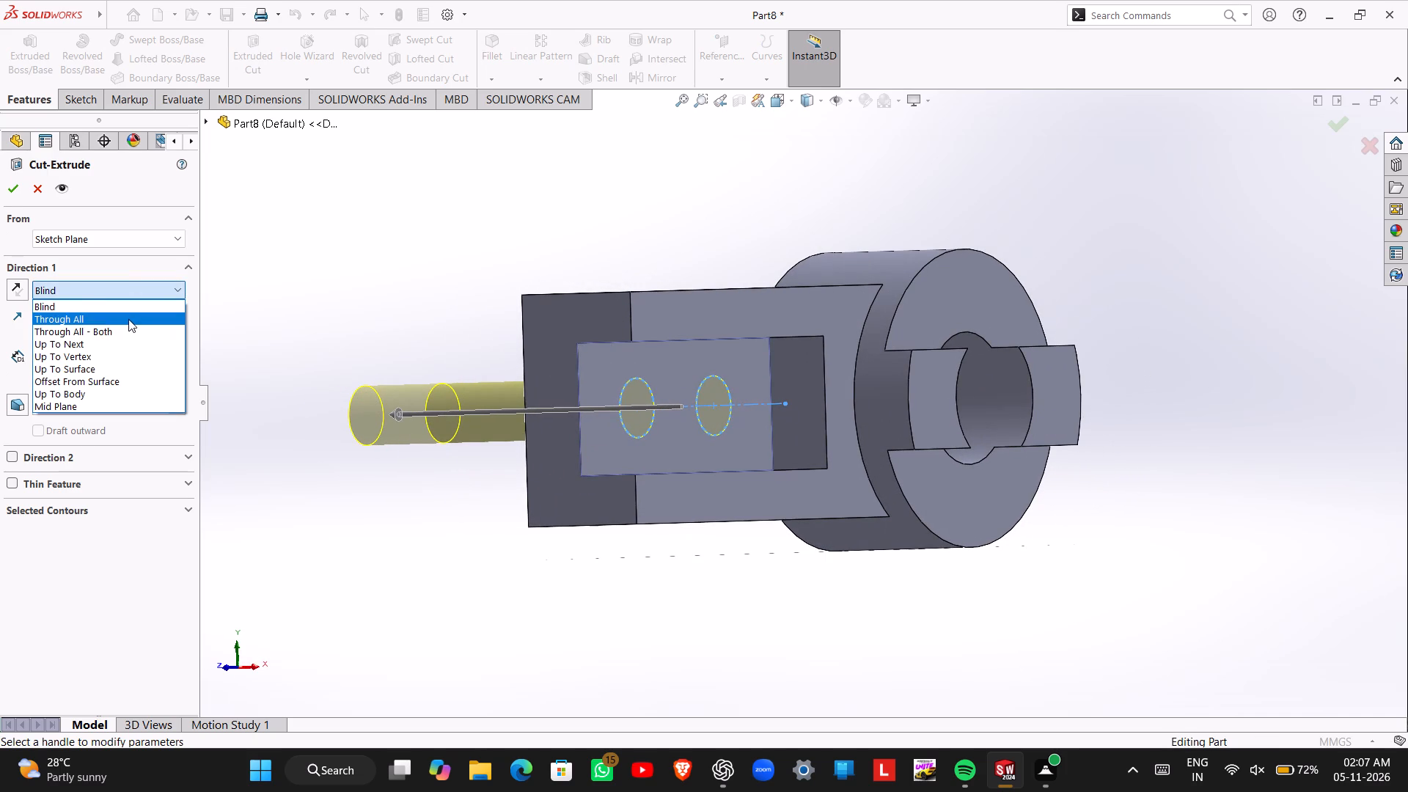
pyautogui.click(7, 185)
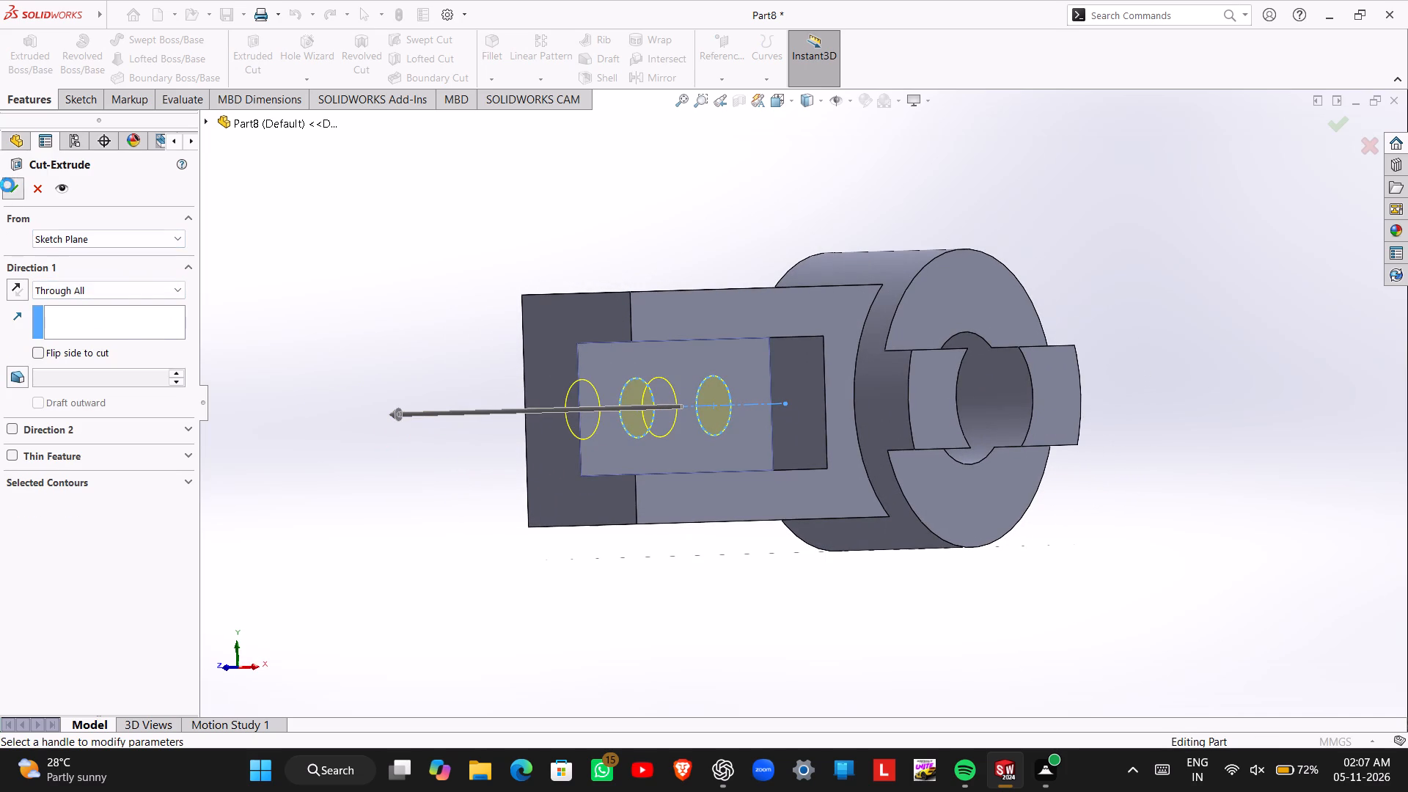
pyautogui.click(331, 381)
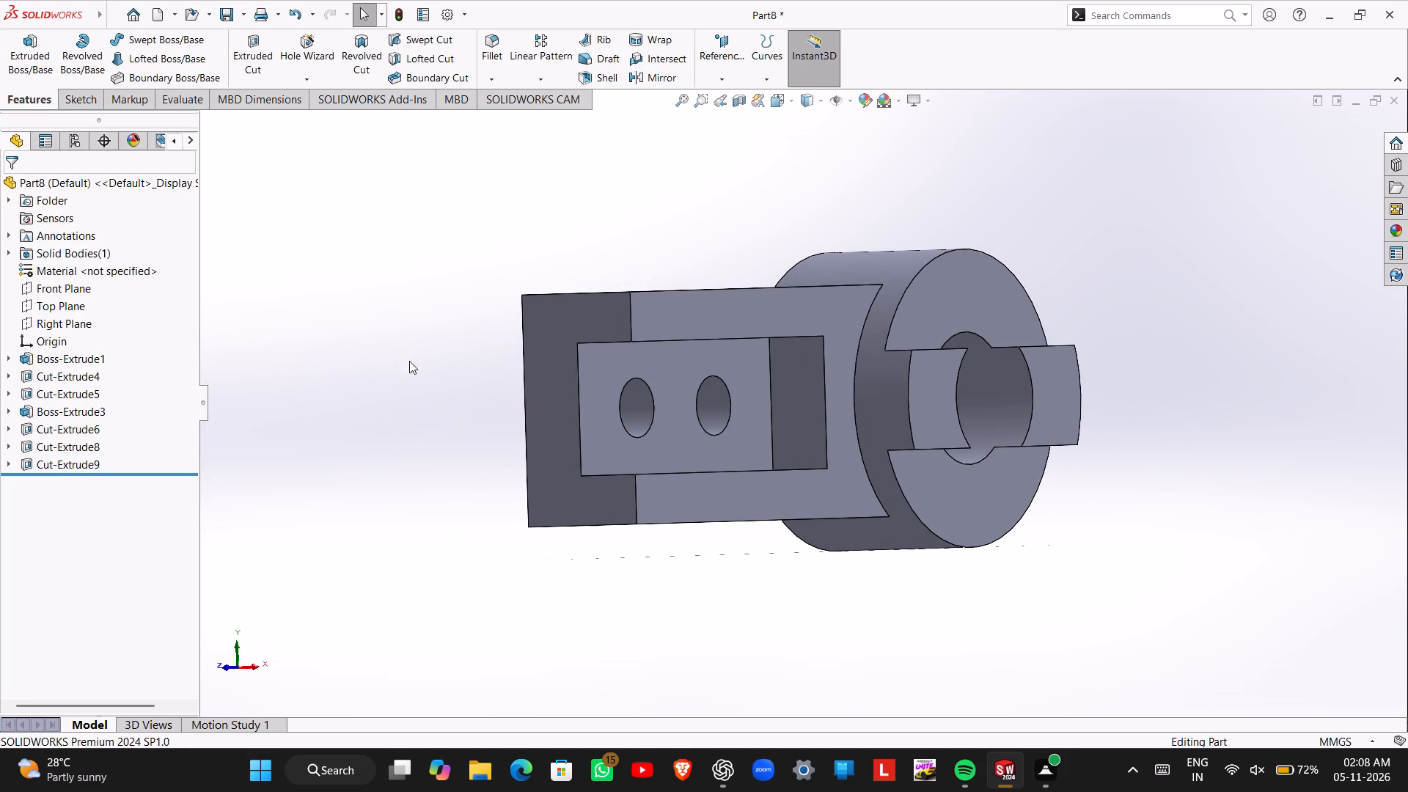
# Save the part in Documents as Crank Hub, taking the name from the description in ChatGPT.
pyautogui.moveTo(689, 355); pyautogui.dragTo(630, 377, button='middle')
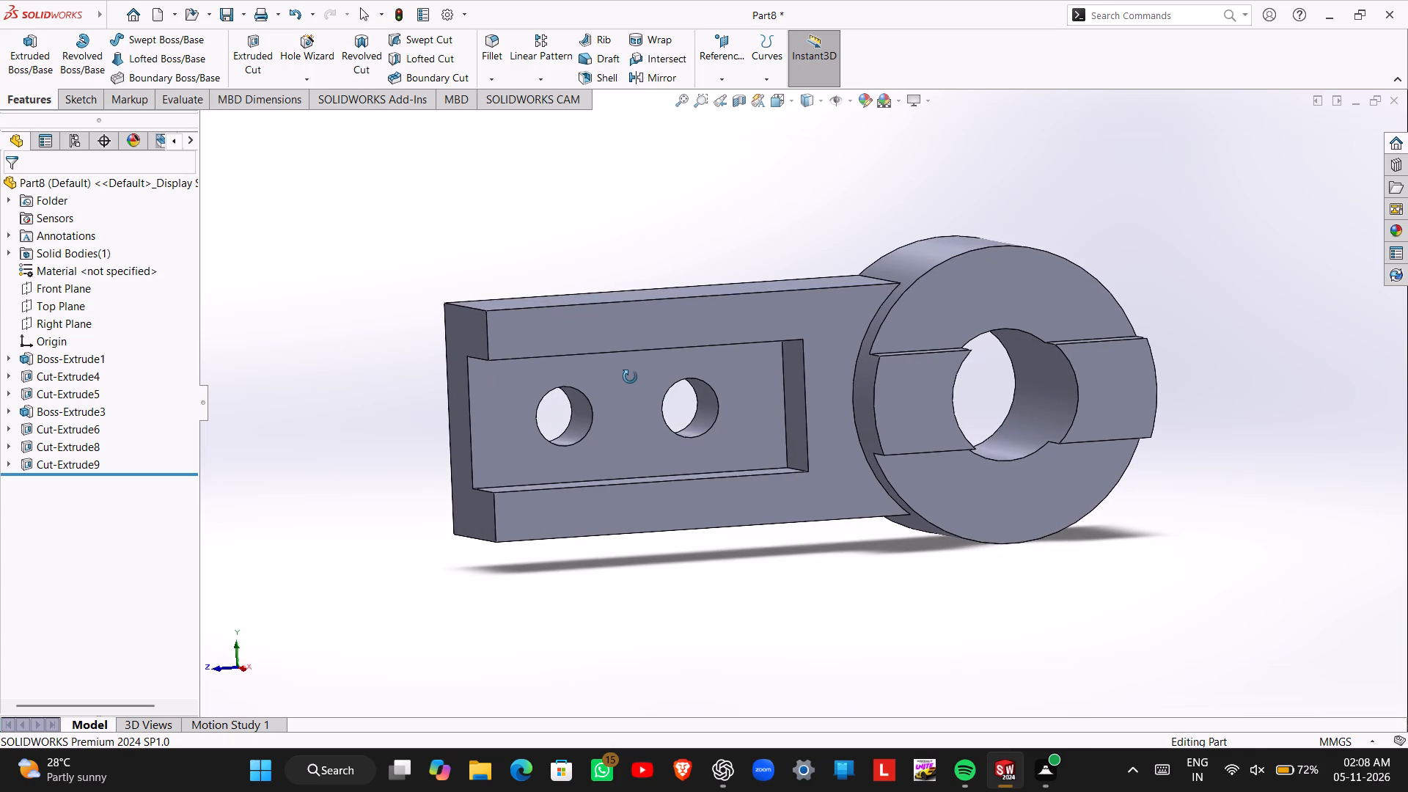
pyautogui.moveTo(630, 377); pyautogui.dragTo(633, 394, button='middle')
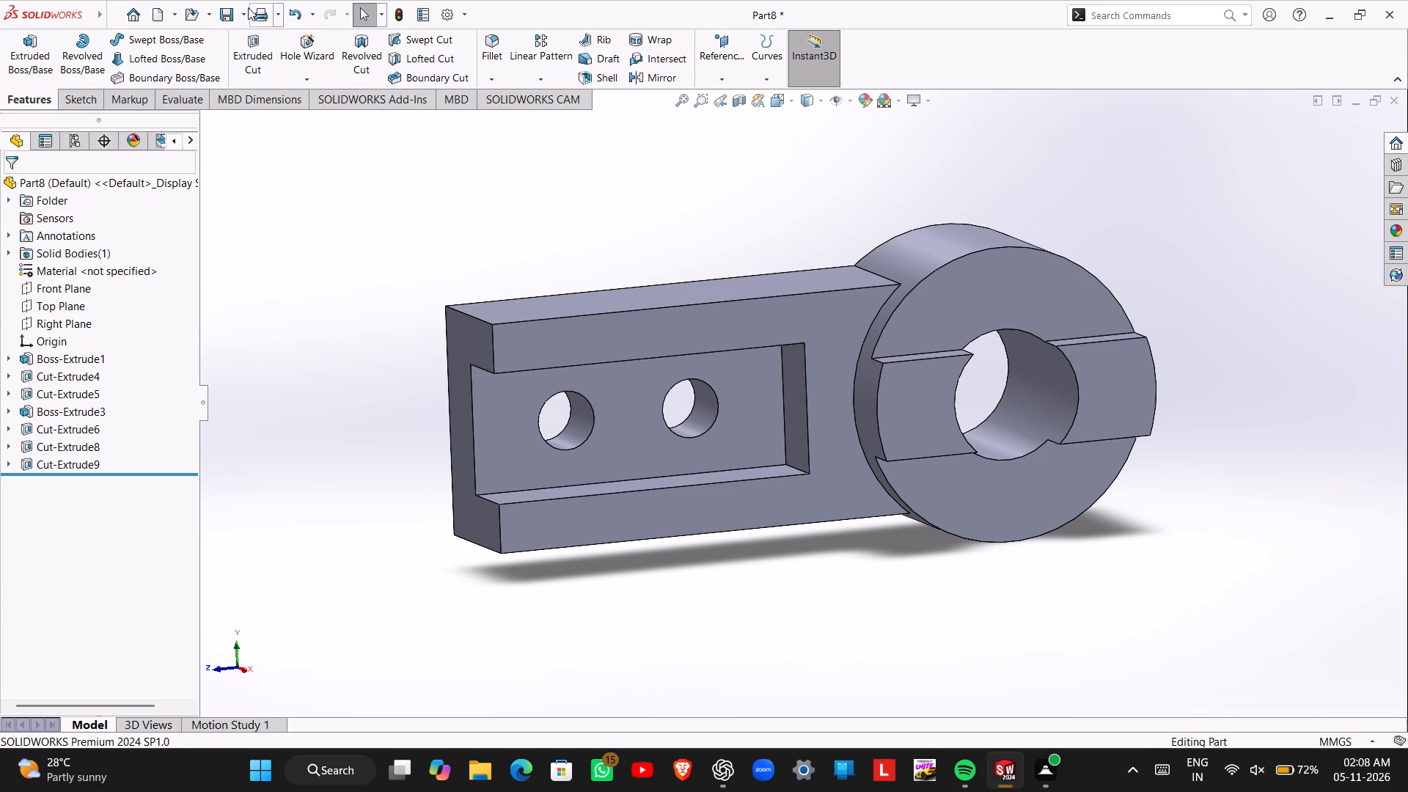
pyautogui.click(224, 15)
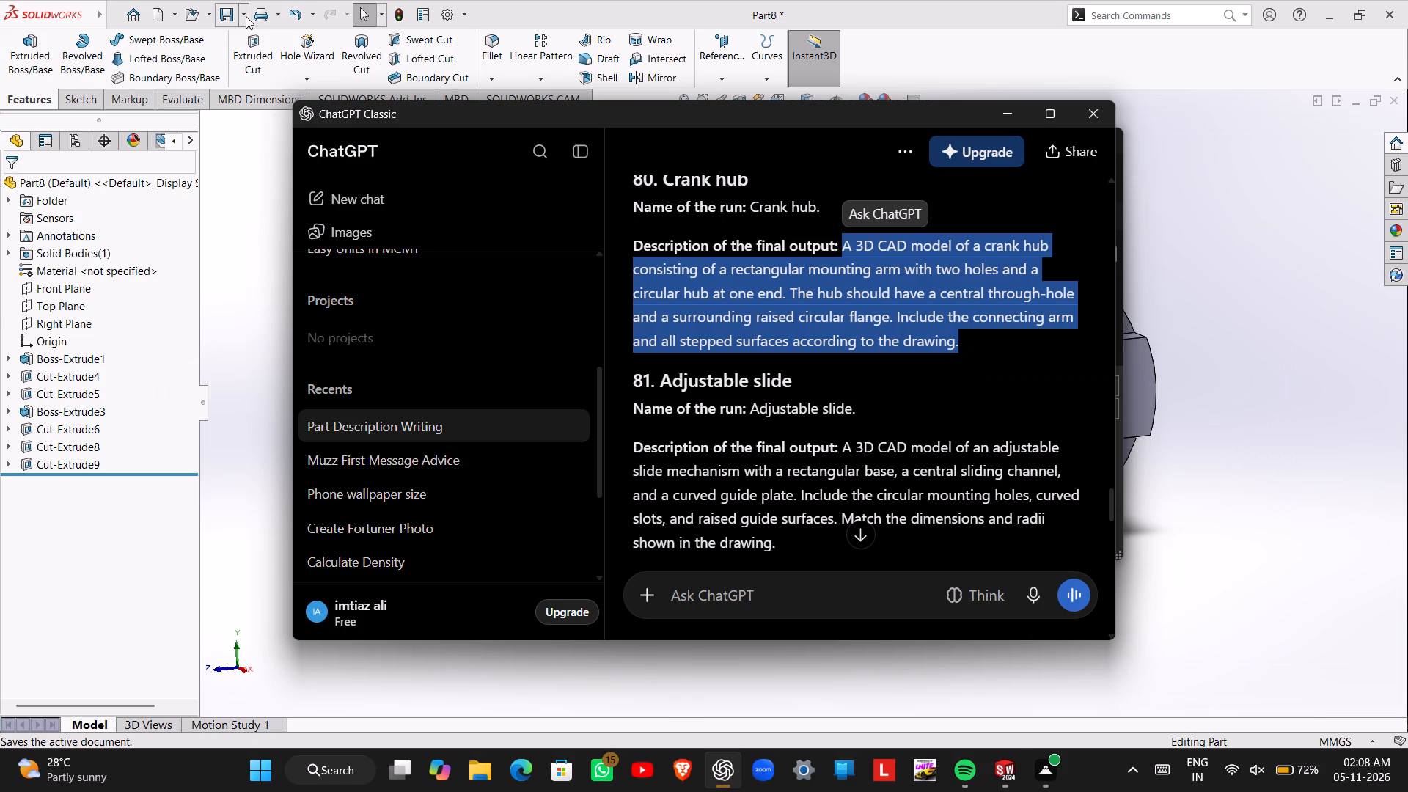
pyautogui.scroll(1, 246, 16)
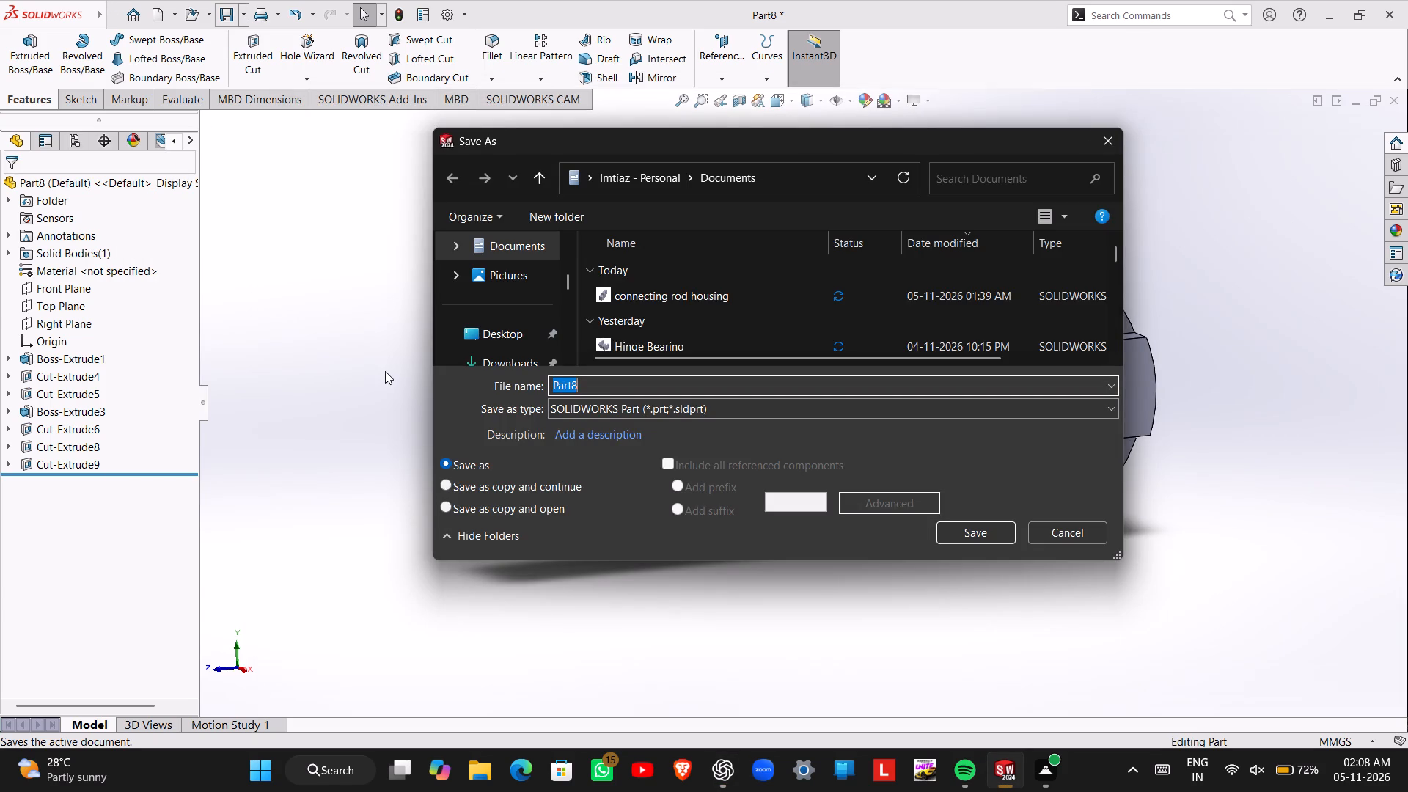
pyautogui.write('Cra')
pyautogui.write('nk HU')
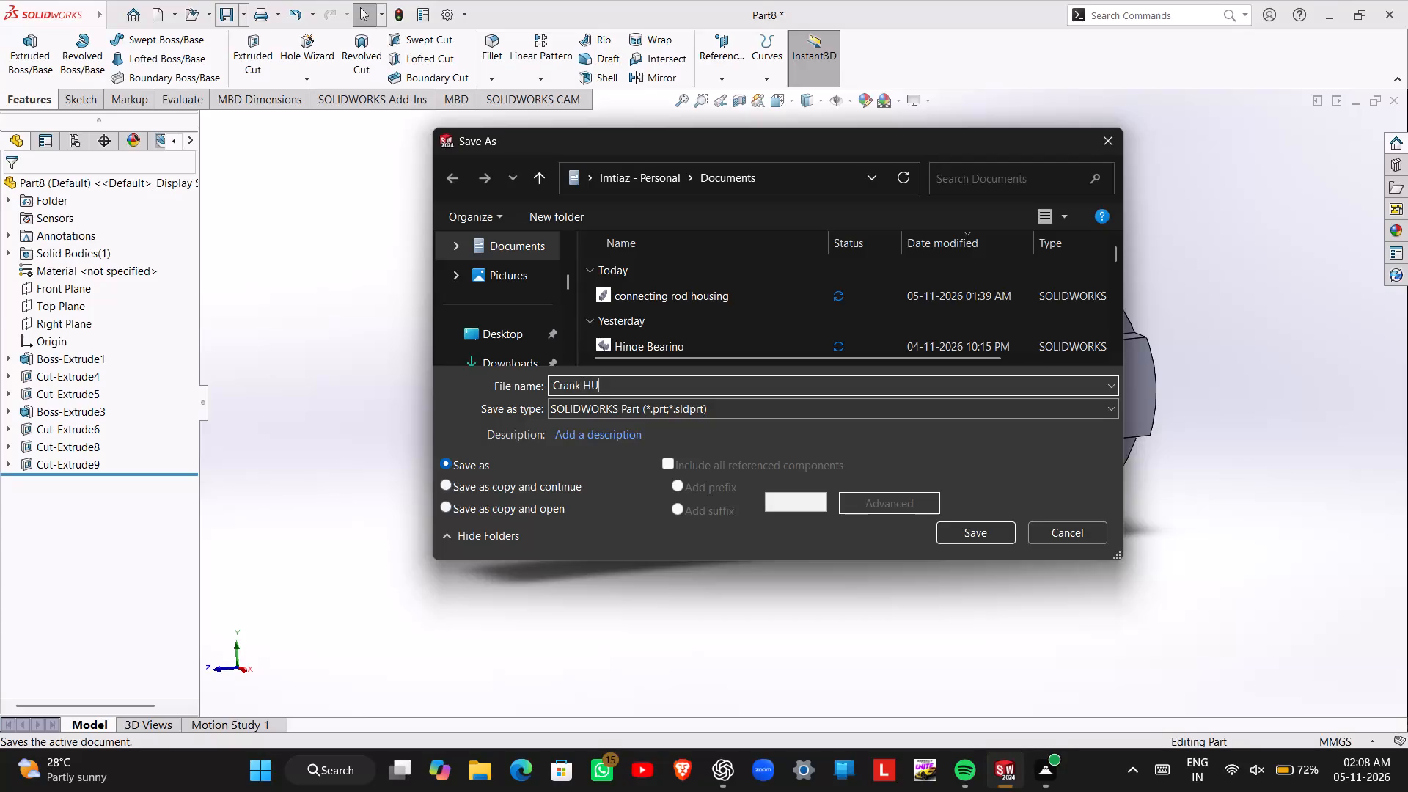
pyautogui.press('BackSpace')
pyautogui.write('ub')
pyautogui.press('space')
pyautogui.press('Return')
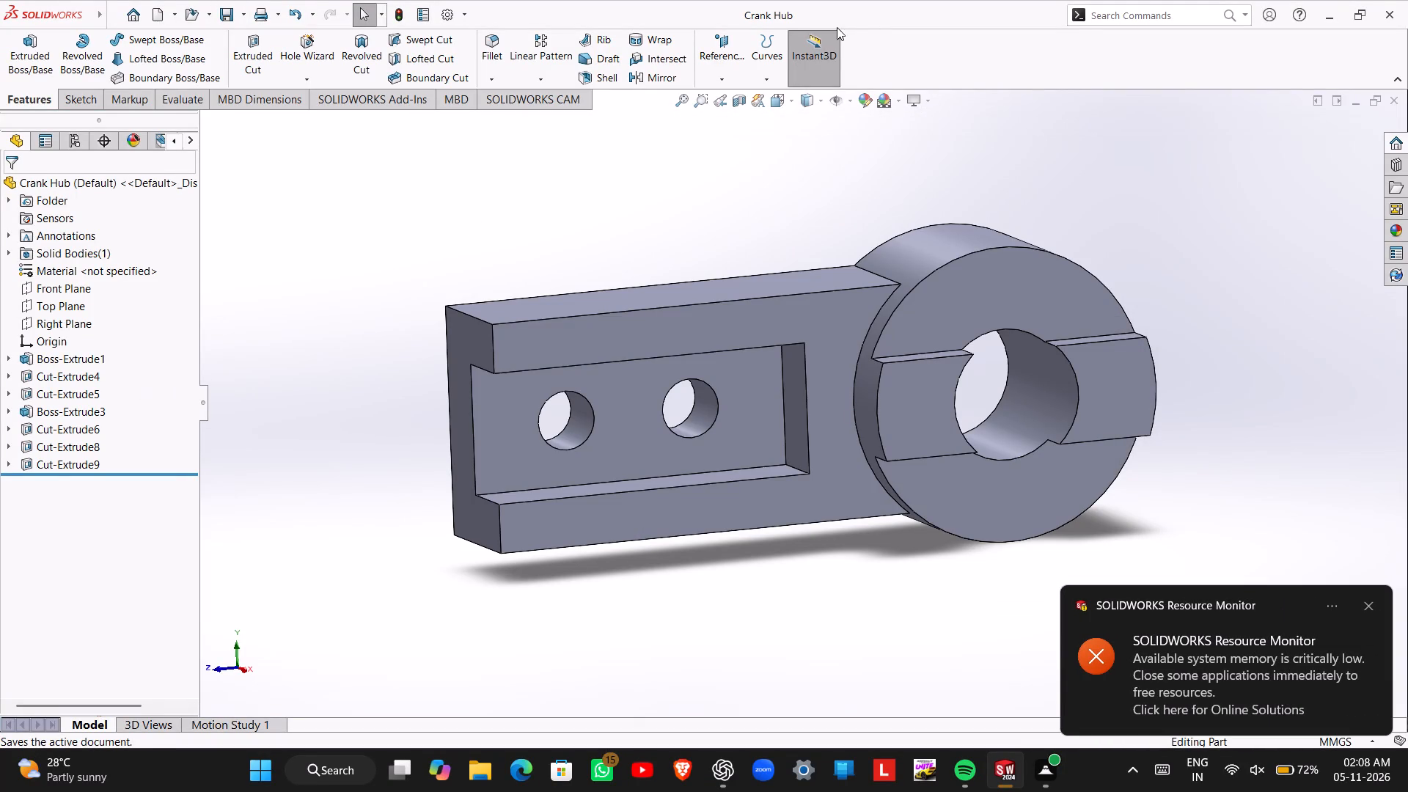
# Minimize the SOLIDWORKS window.
pyautogui.click(1329, 14)
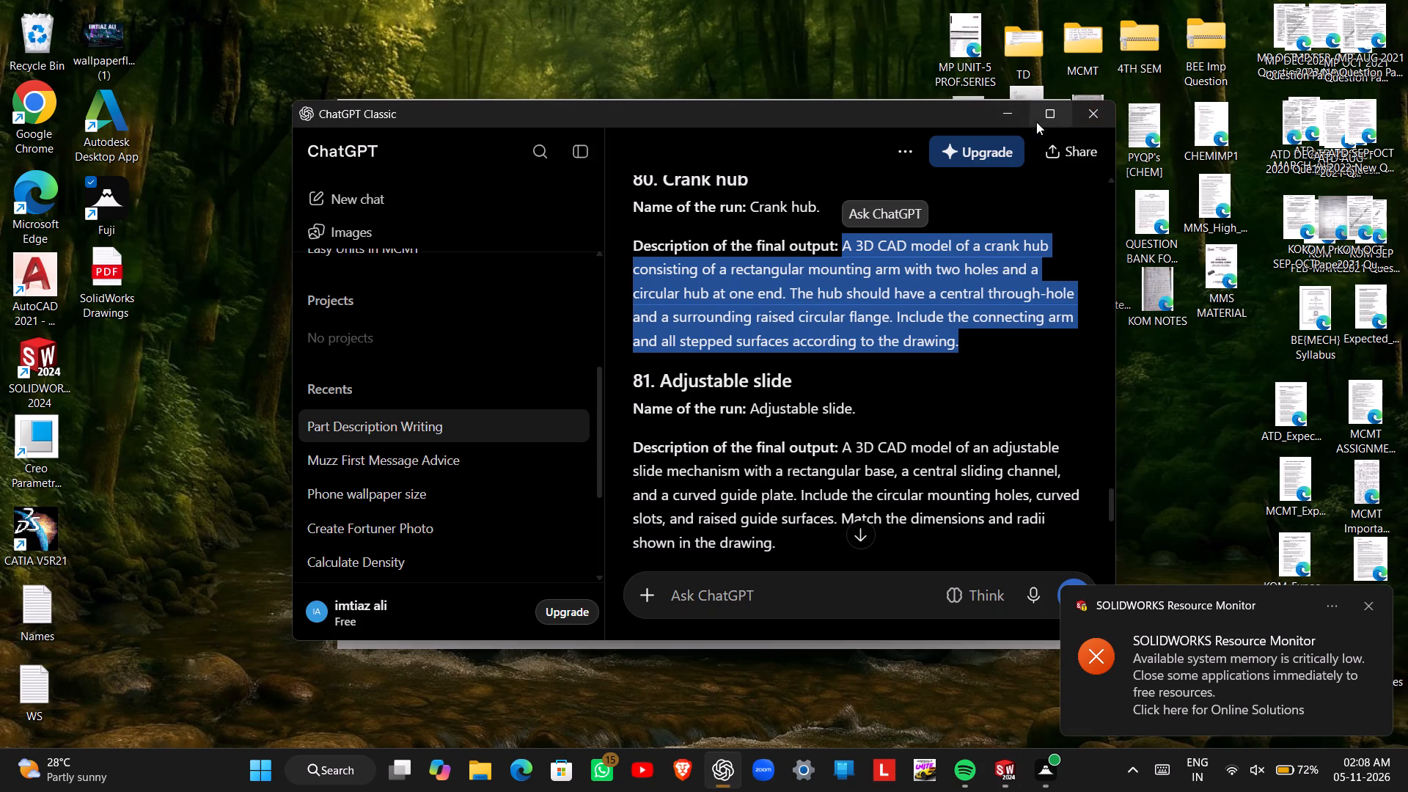